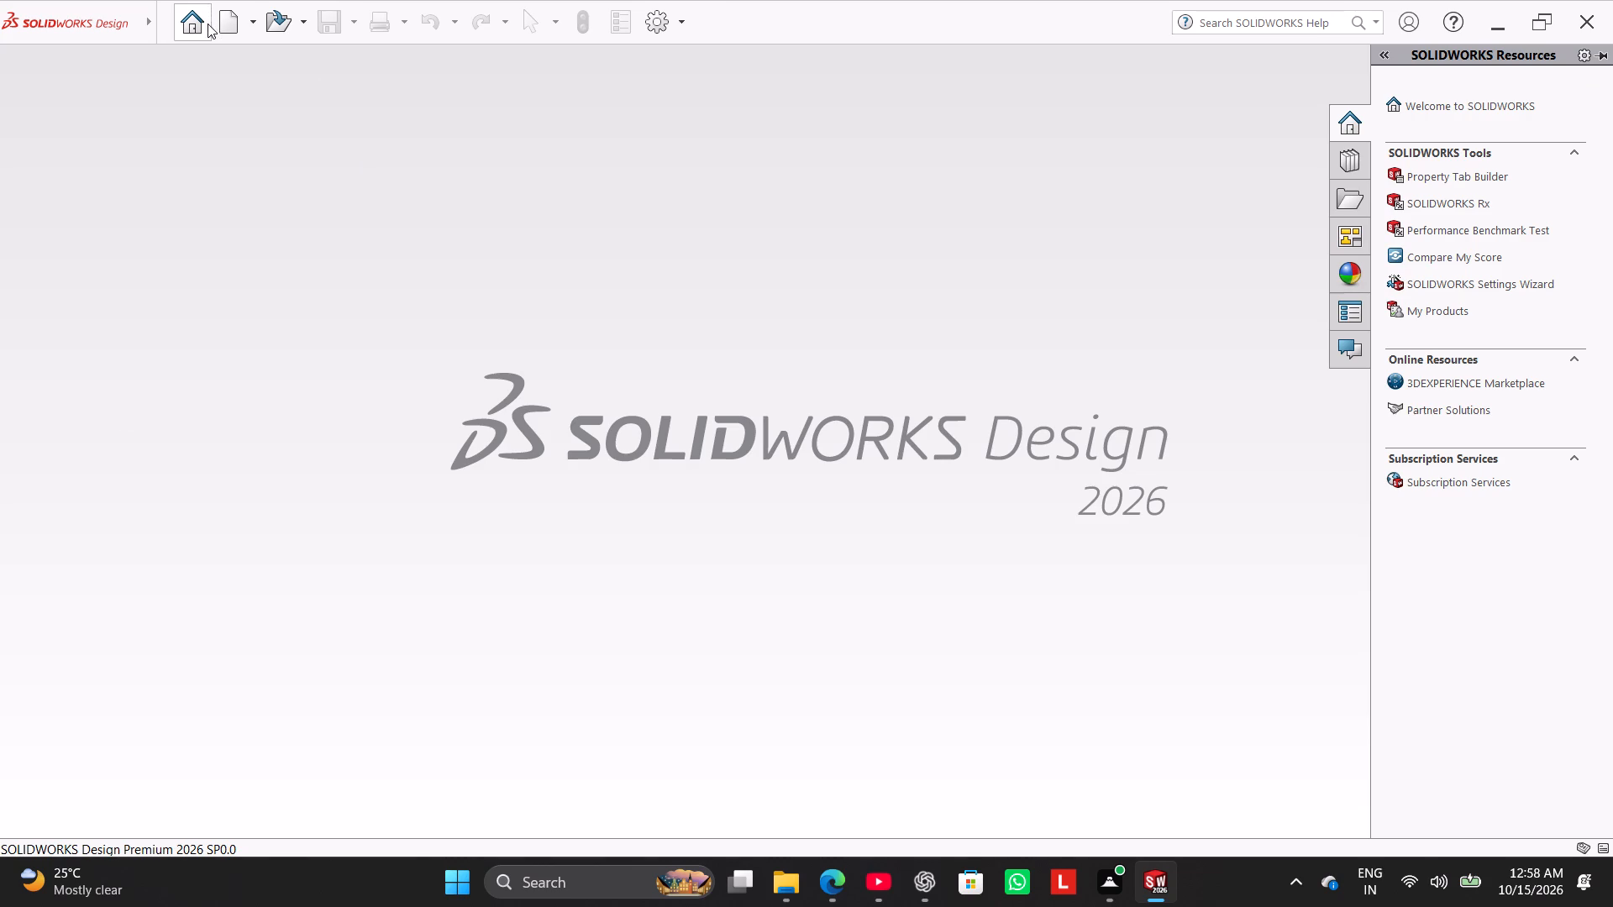
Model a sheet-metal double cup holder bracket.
Create a new part document.
left_click(168, 194)
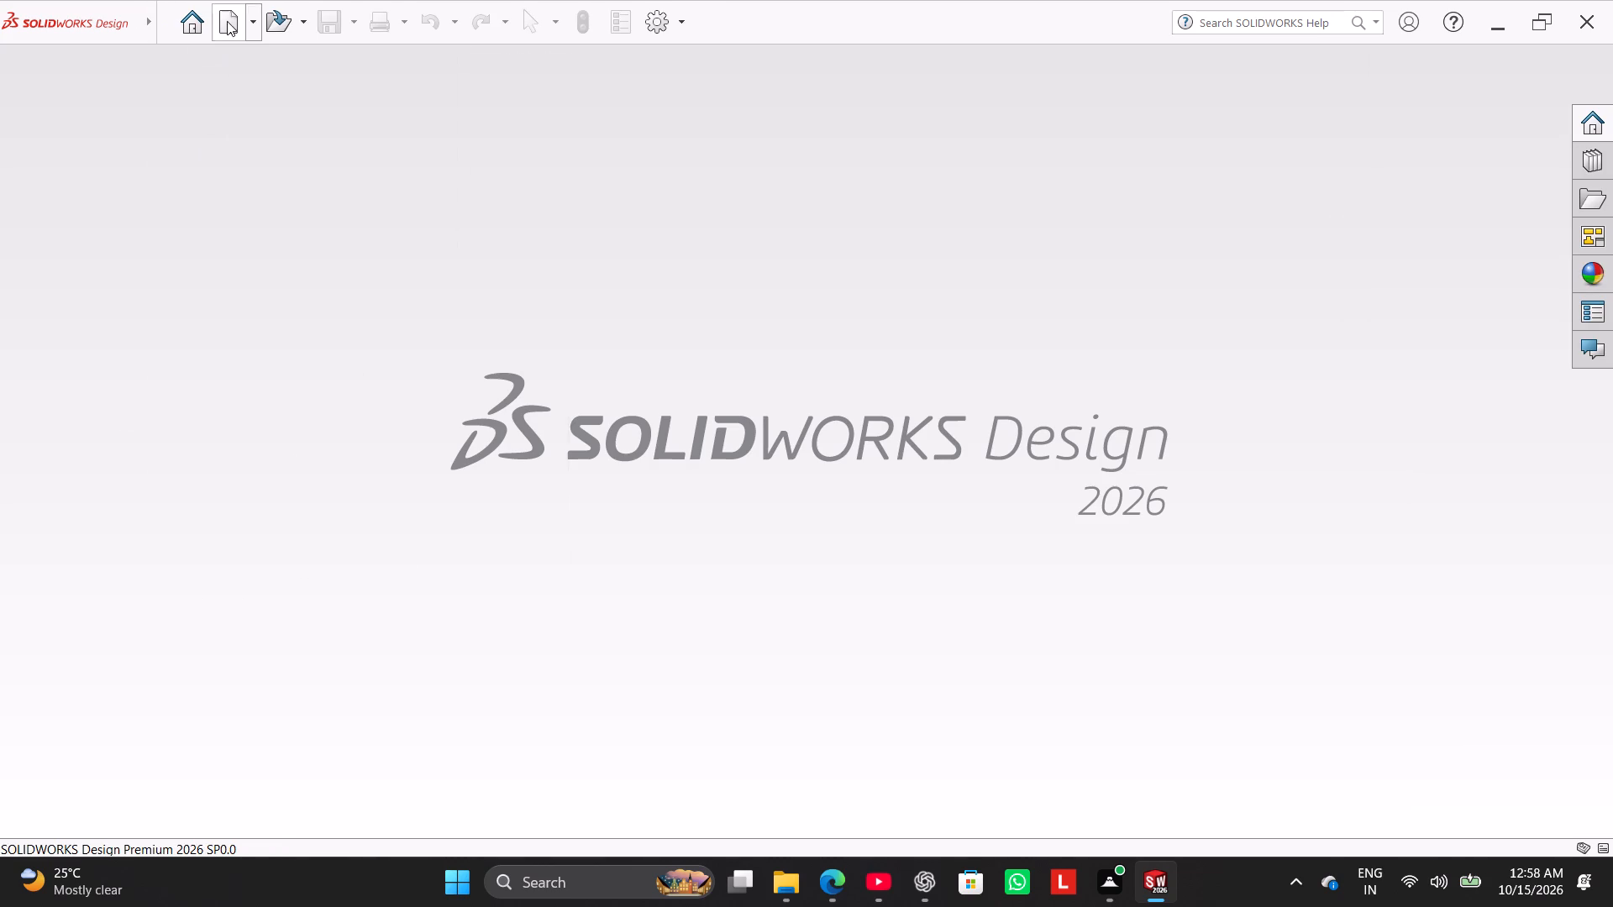
left_click(227, 21)
left_click(693, 656)
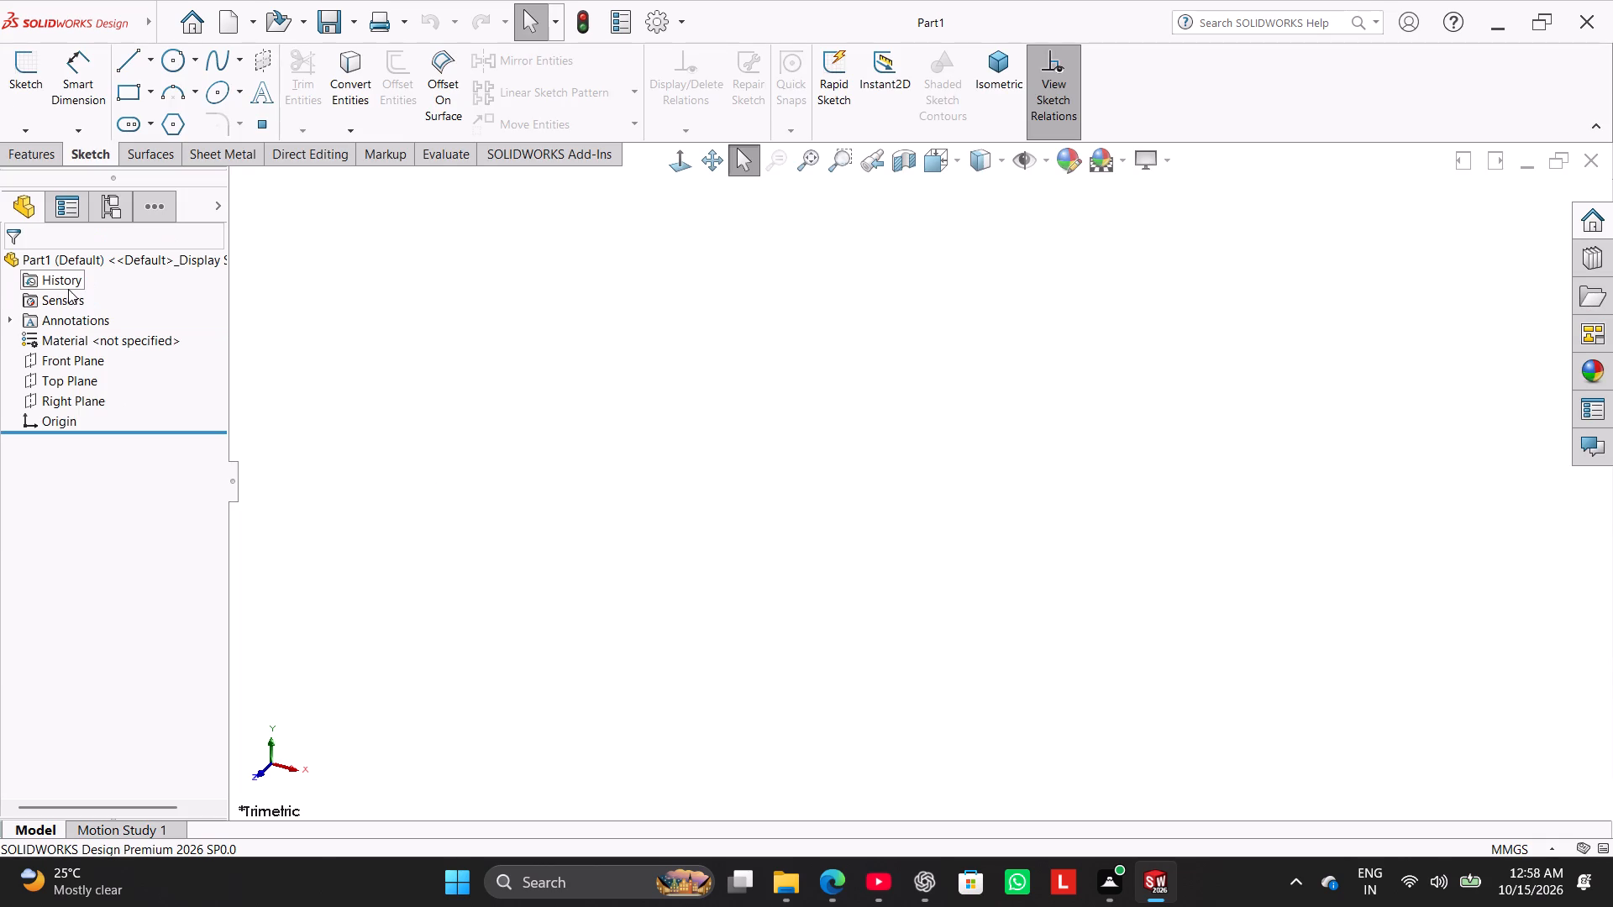
Start a sketch on the Top Plane.
left_click(39, 94)
left_click(609, 471)
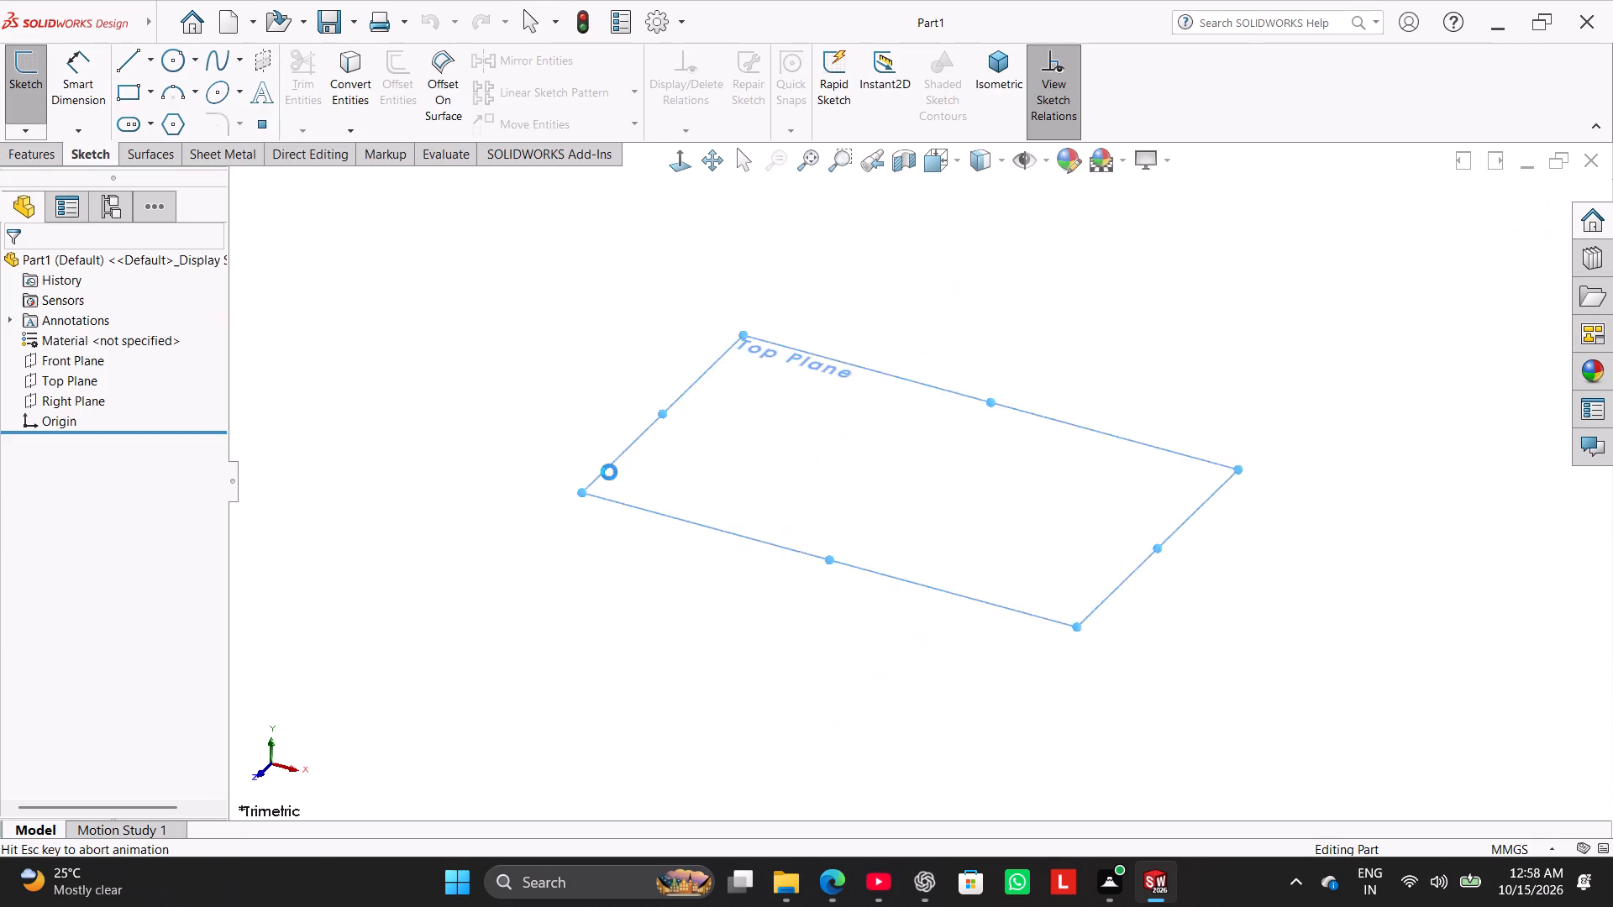
Sketch a circle of about 34 mm radius at the origin and a similar one centred about 137 mm to its left on the same horizontal.
left_click(167, 54)
left_click(919, 480)
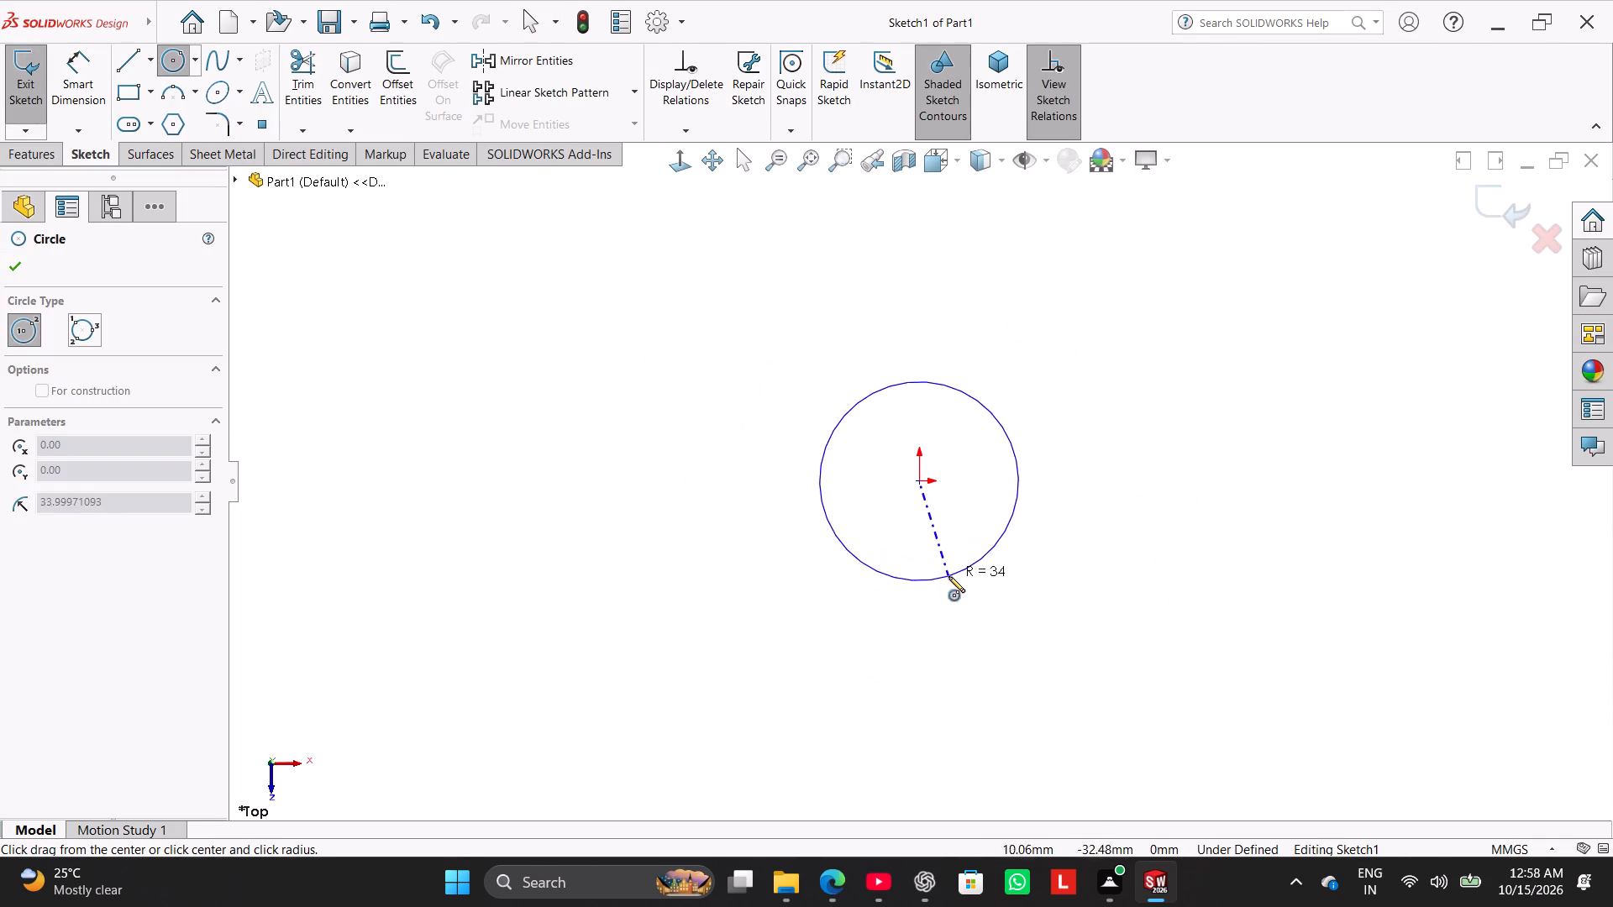
left_click(948, 576)
left_click(518, 479)
left_click(570, 564)
right_click(642, 382)
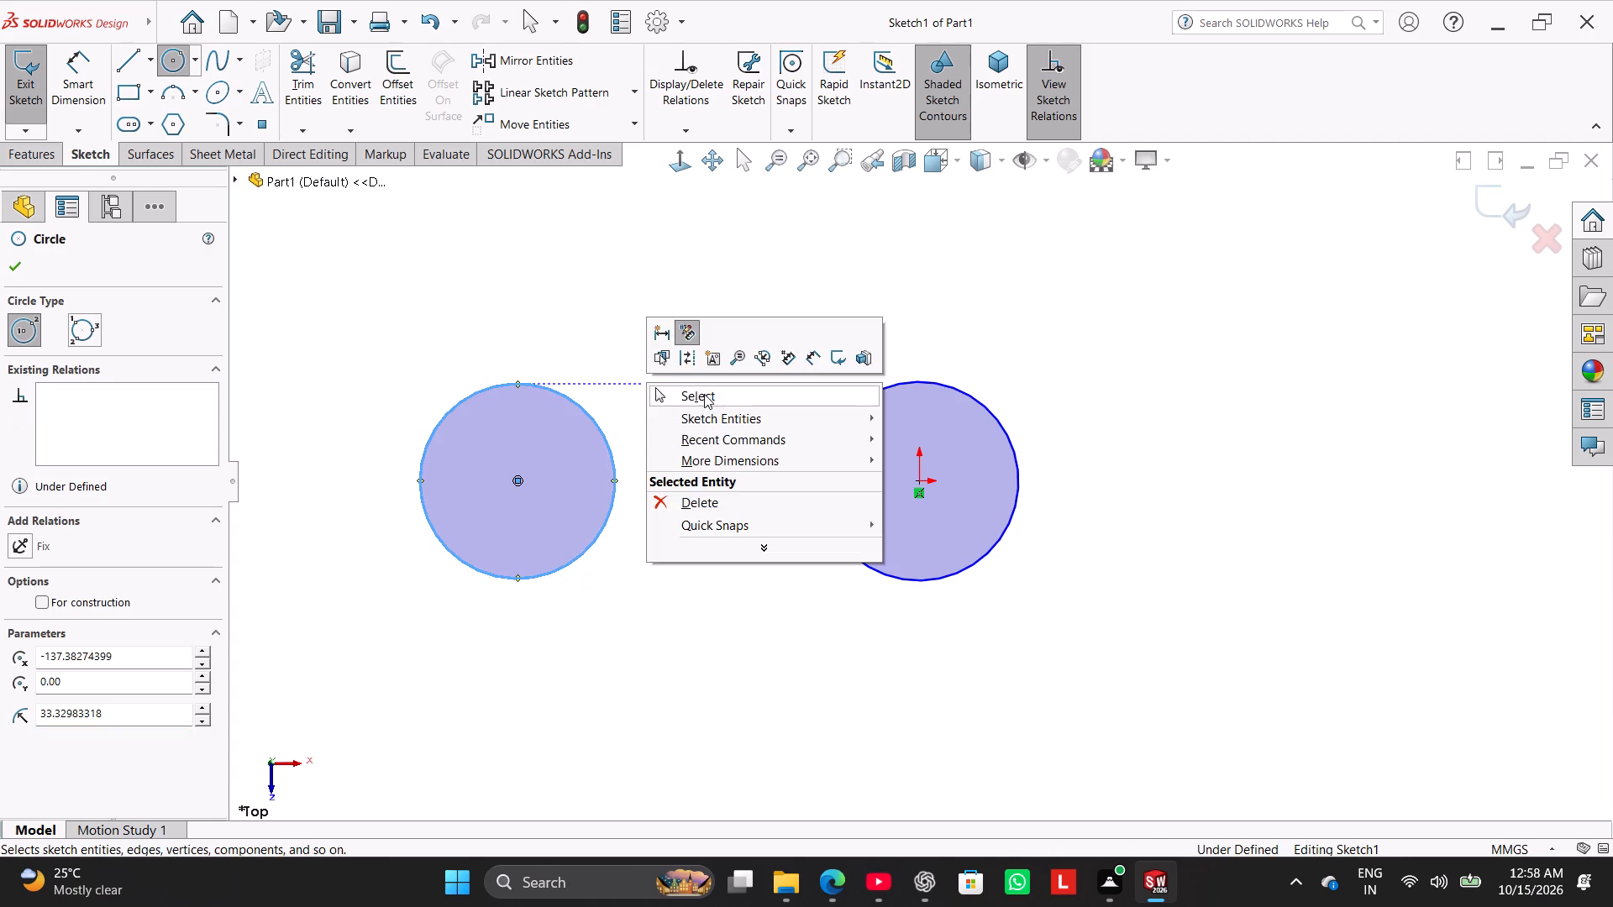
left_click(704, 394)
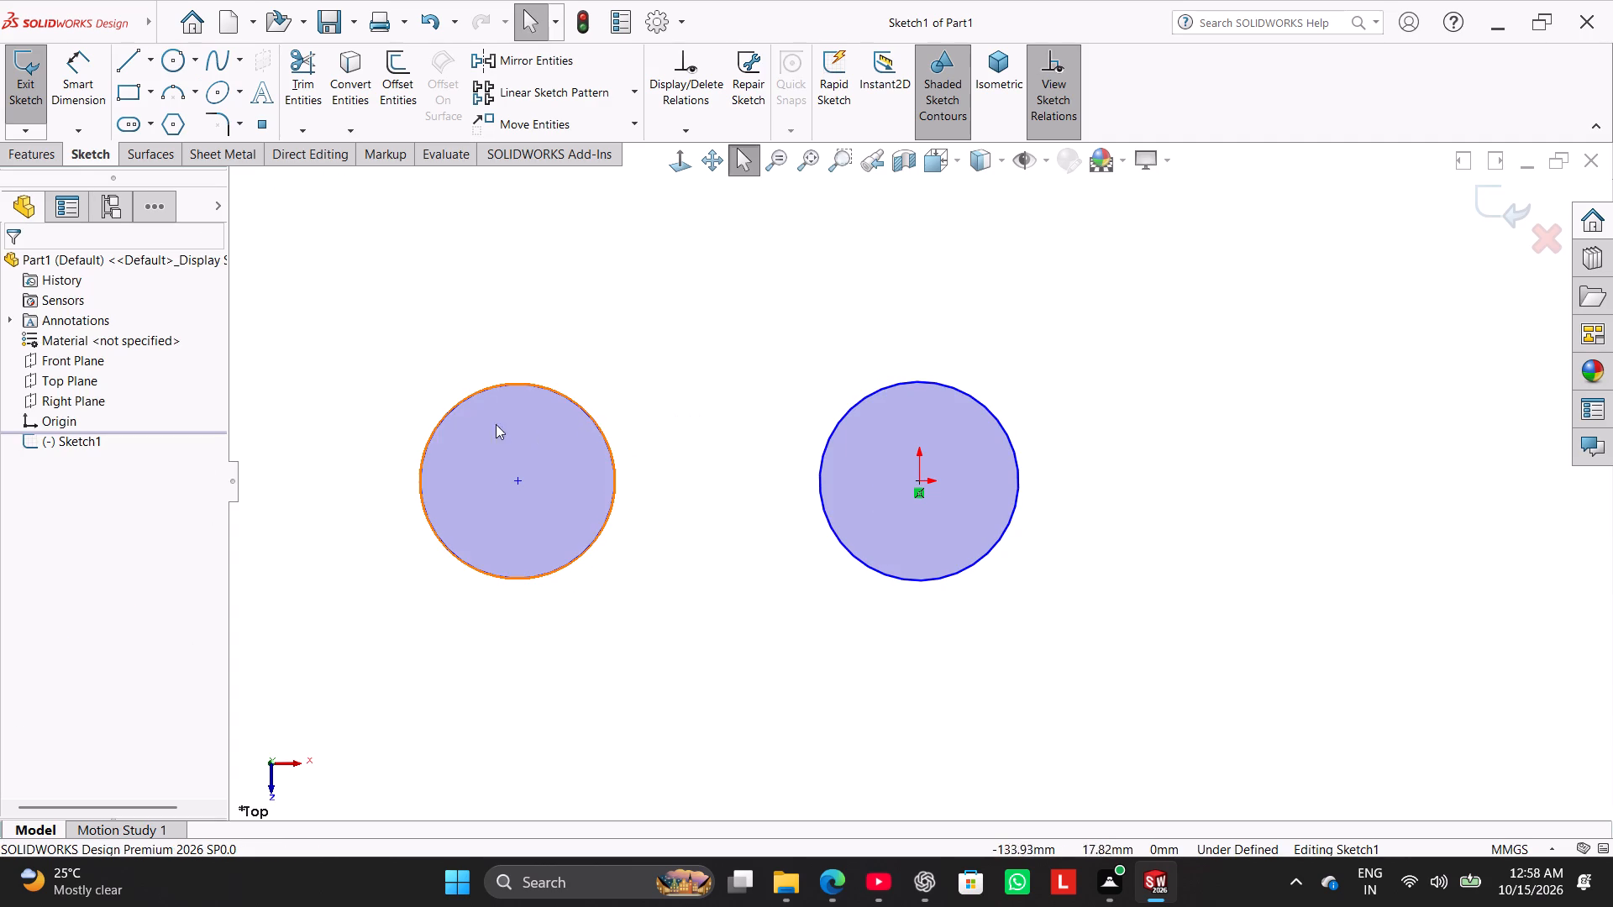
Sketch a corner rectangle that encloses both circles with a margin on all sides.
left_click(123, 100)
left_click(1060, 357)
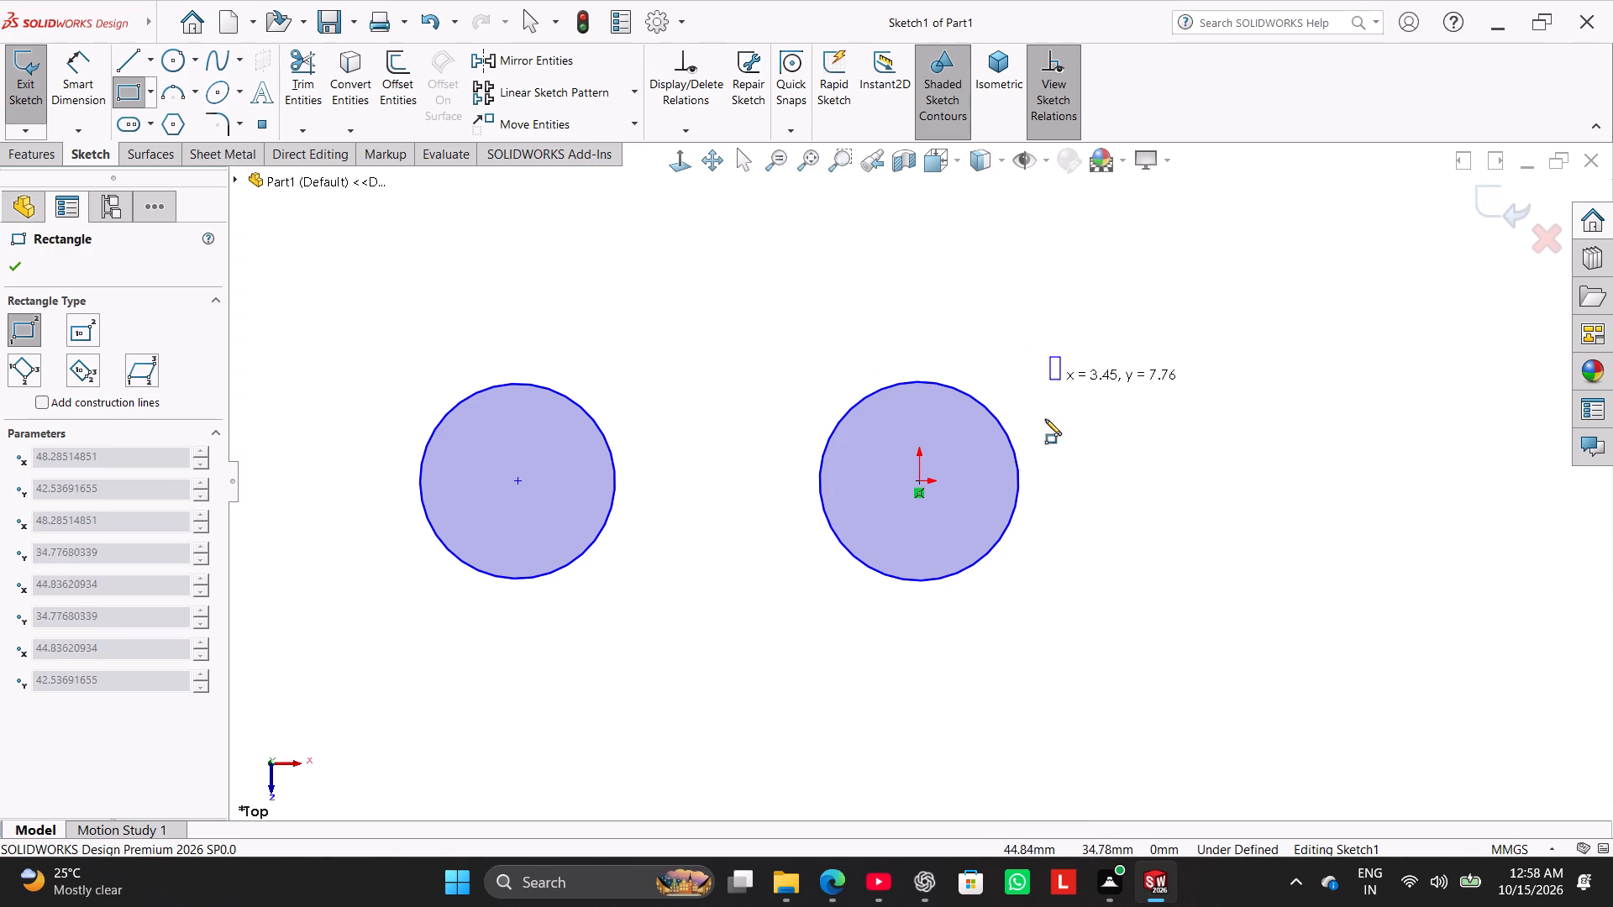
left_click(349, 636)
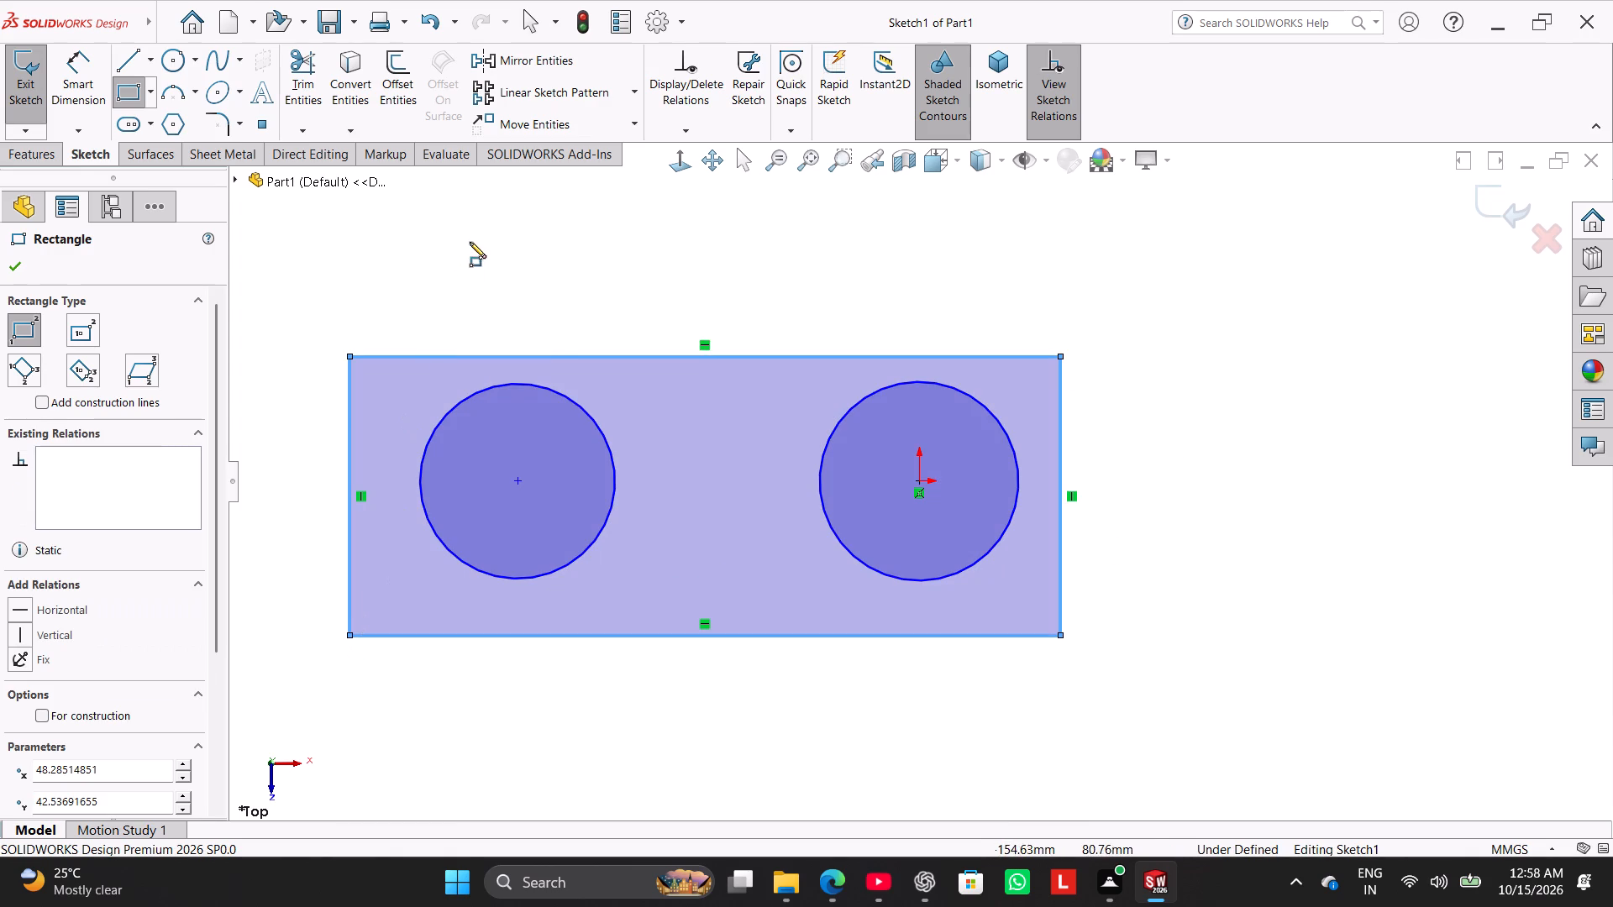
right_click(470, 242)
left_click(526, 257)
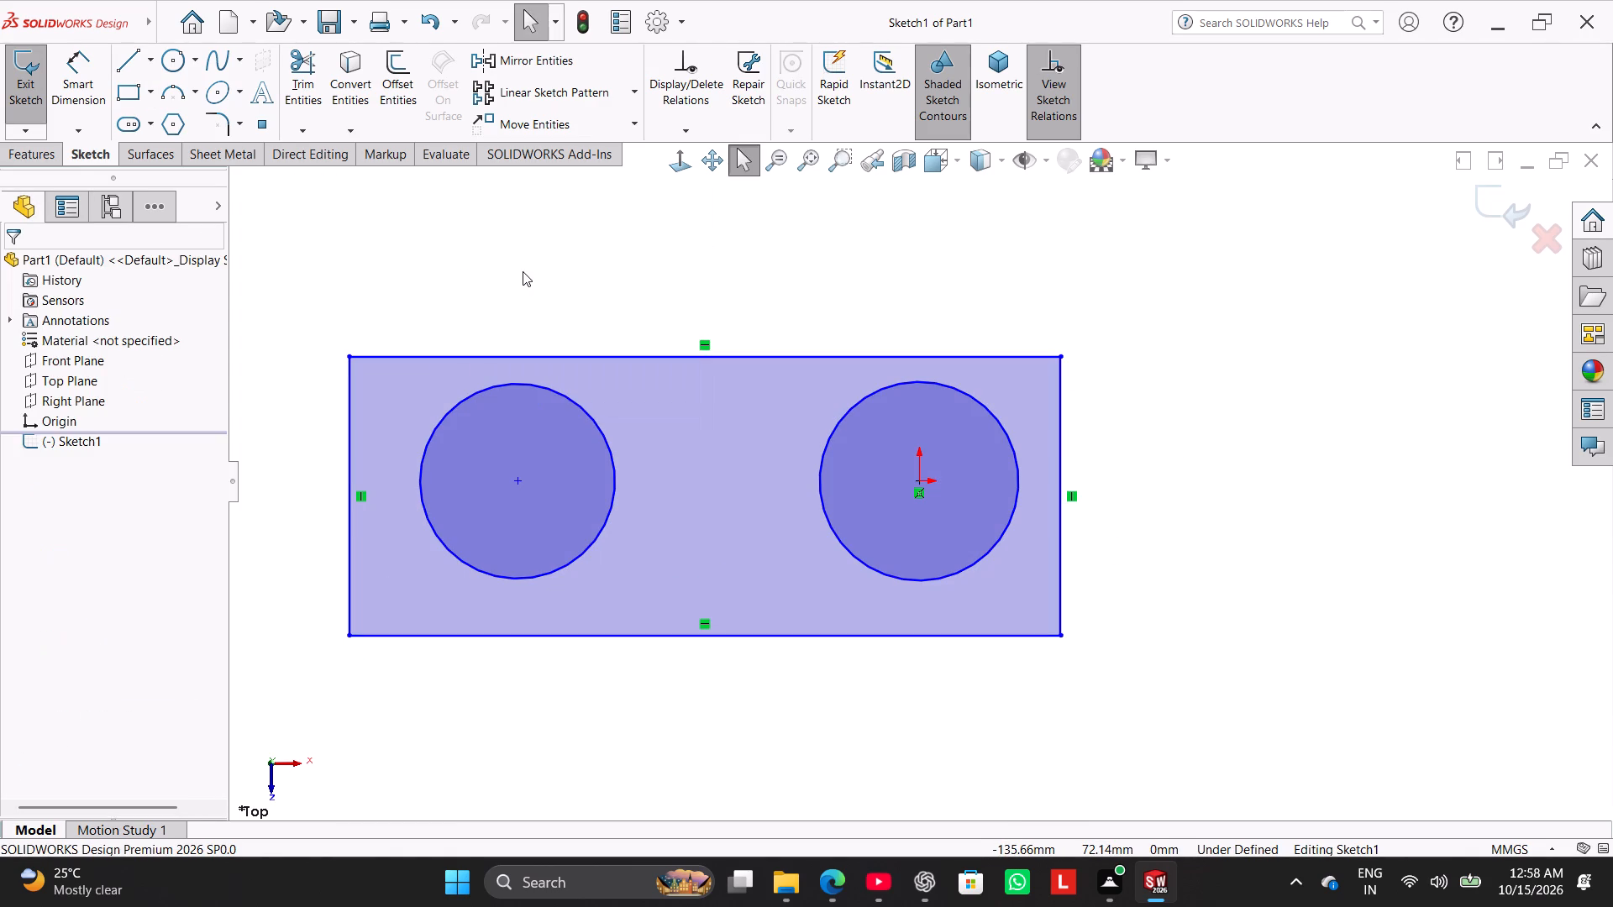
Sketch a centerpoint arc about the origin, bulging beyond the rectangle's right edge, with its ends on that edge about 29 mm above and below centre.
left_click(154, 63)
left_click(179, 109)
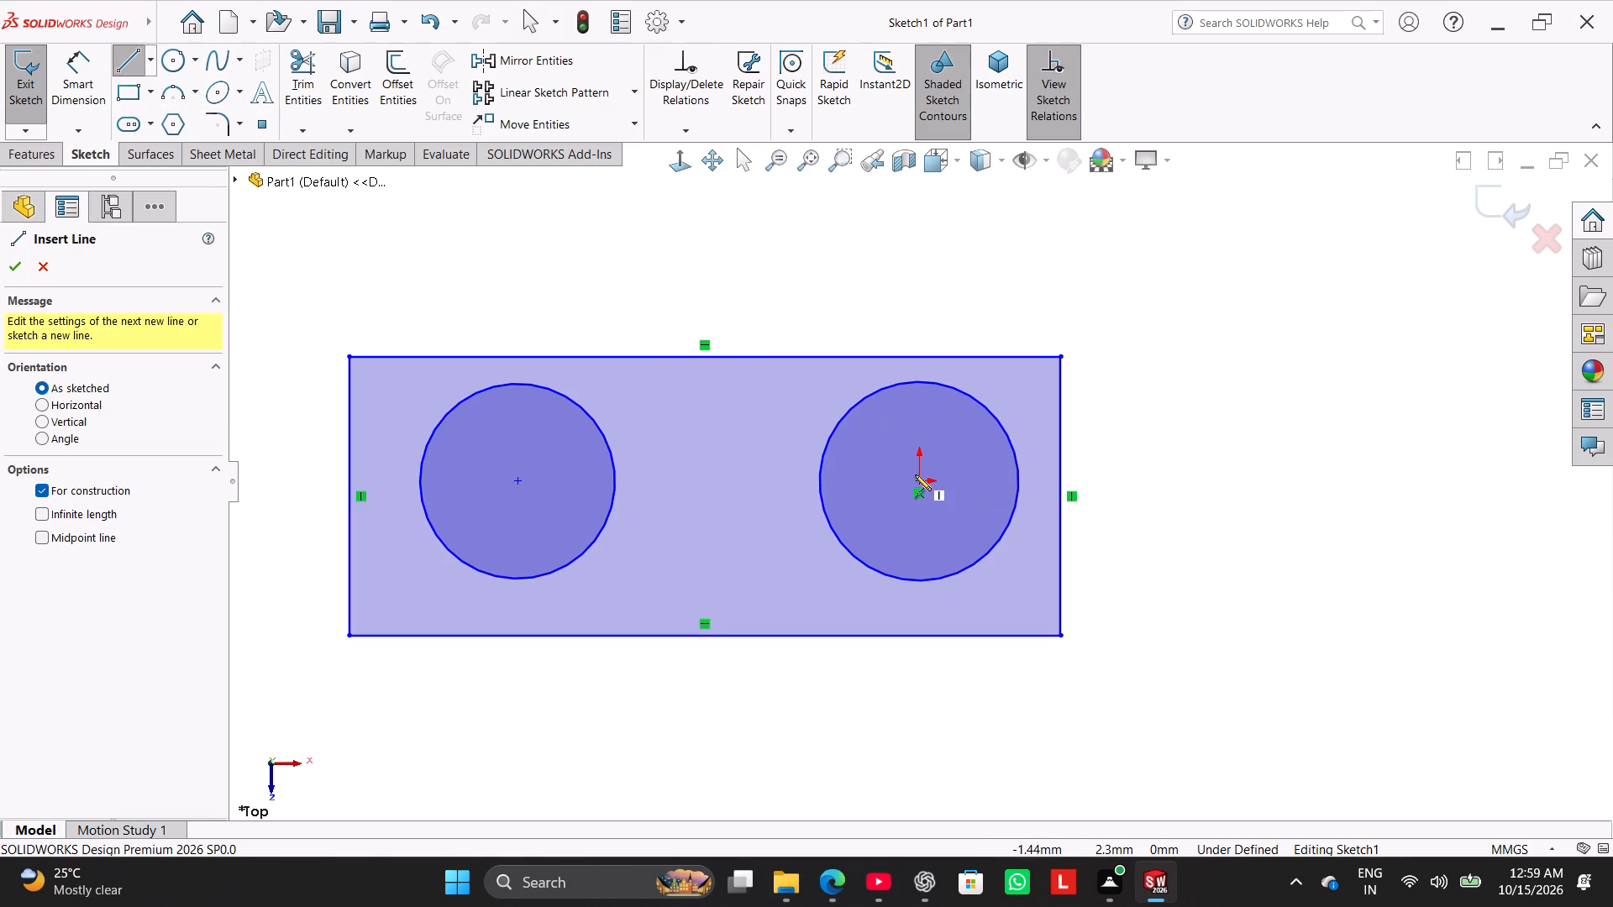
left_click(192, 96)
left_click(202, 123)
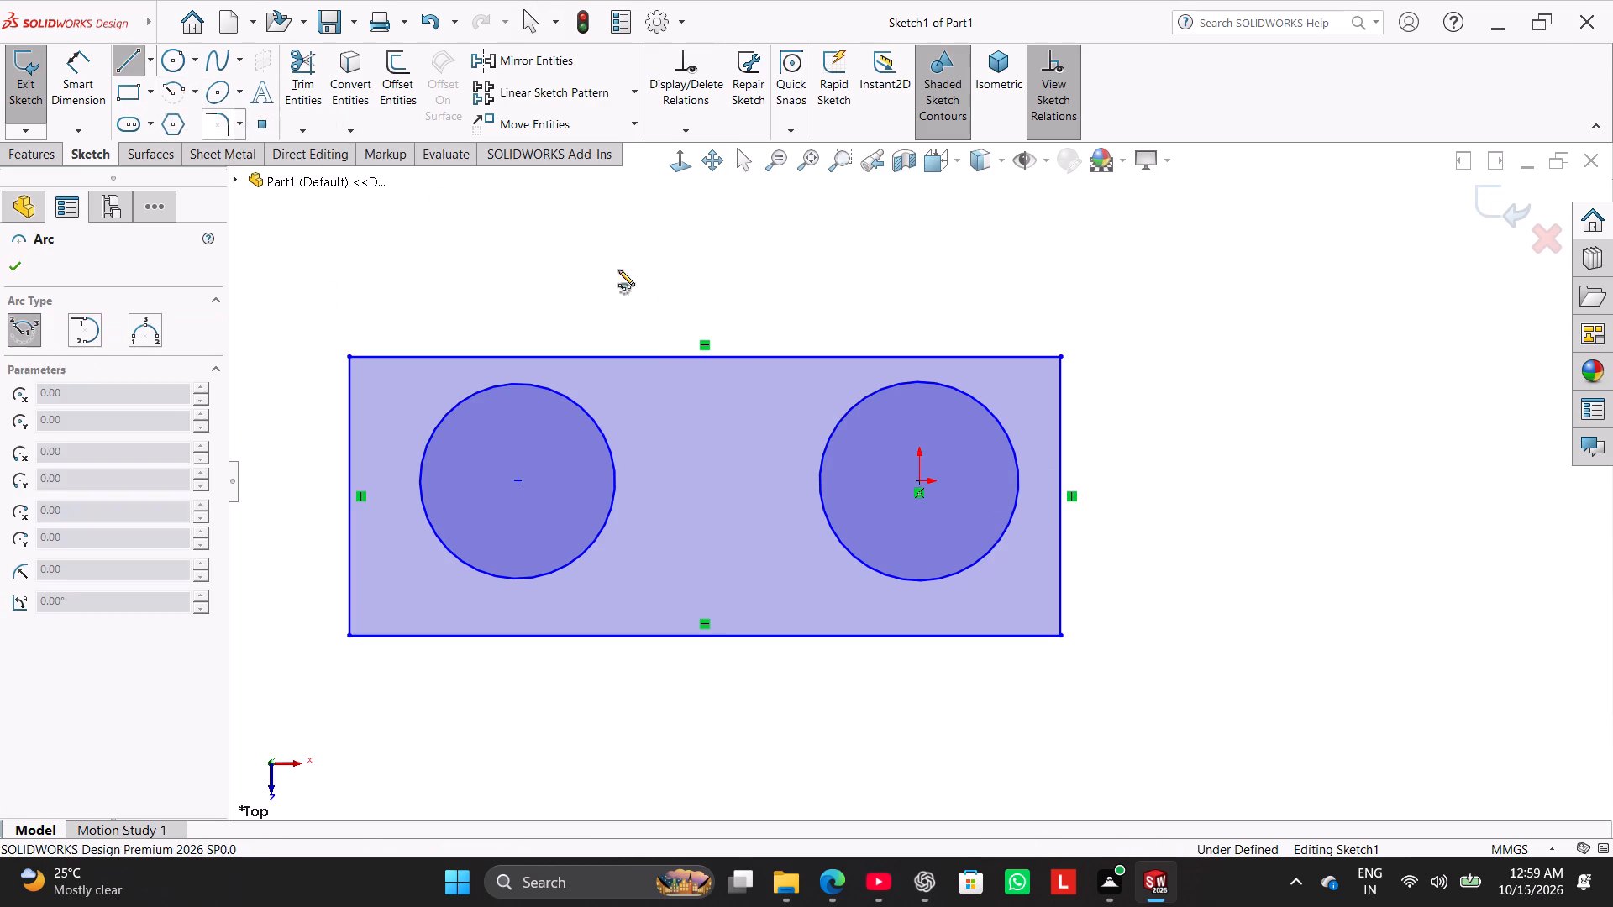
left_click(920, 478)
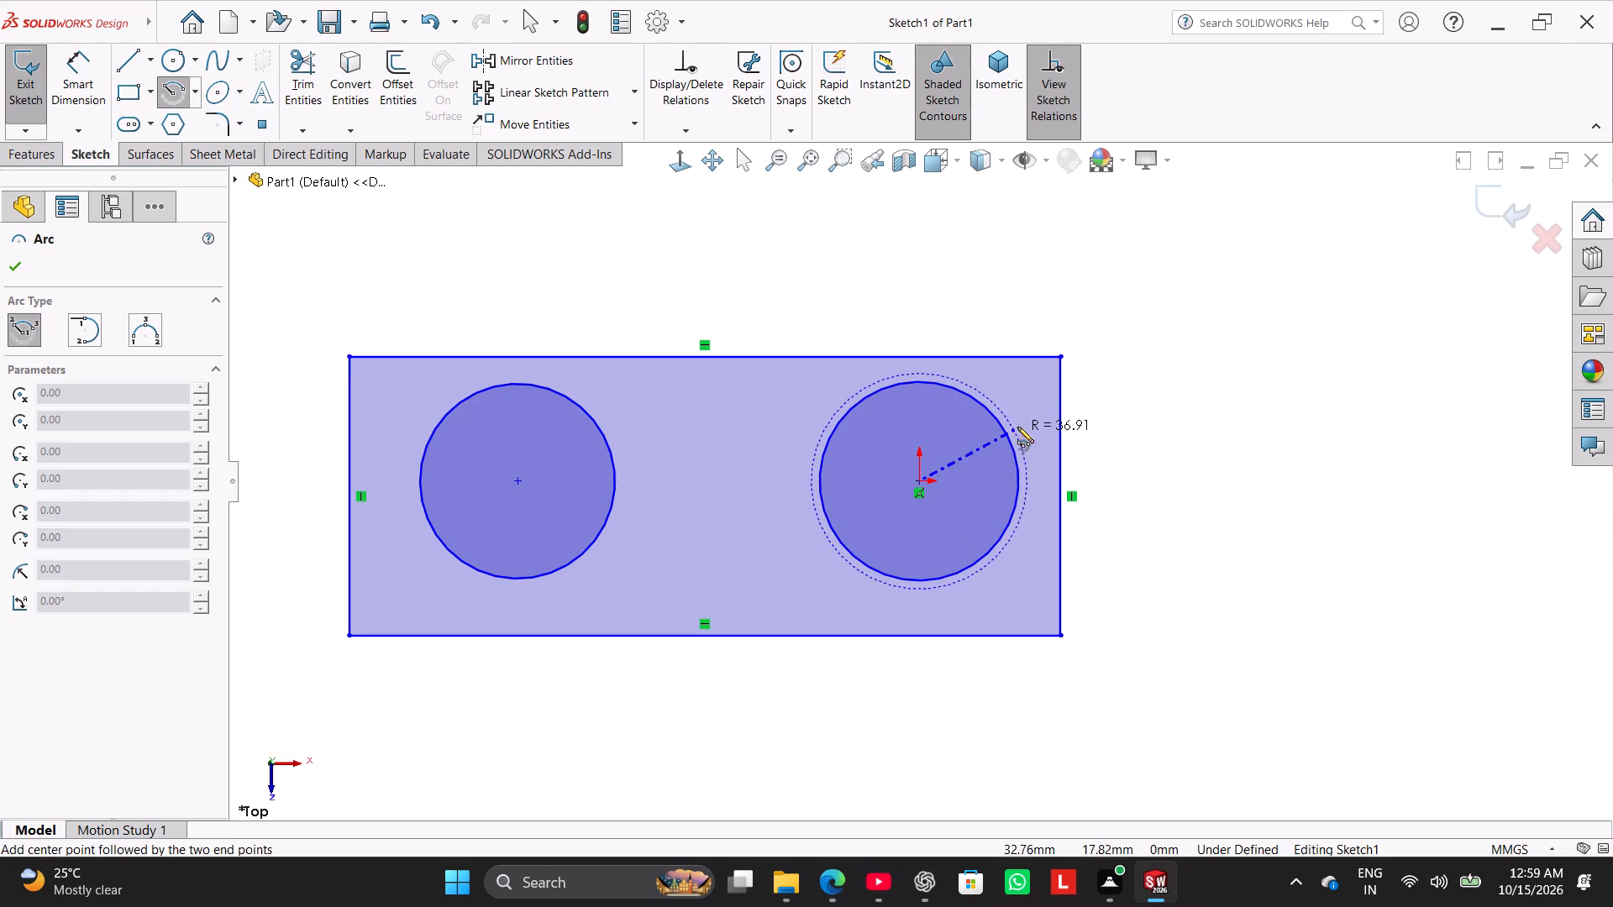
left_click(1061, 396)
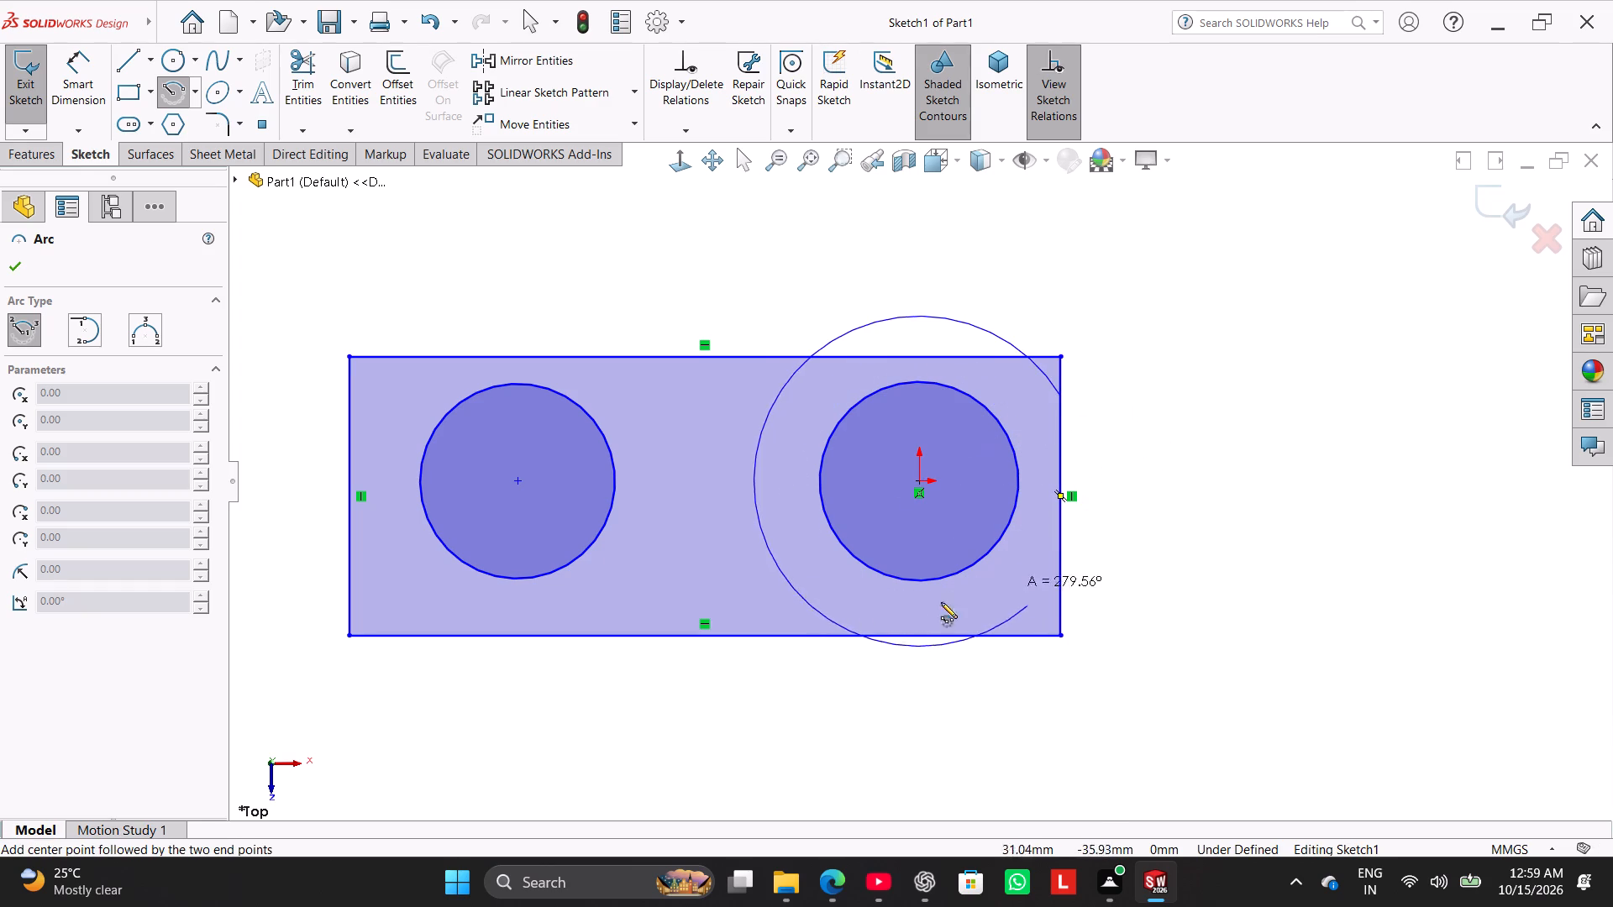
left_click(1067, 574)
right_click(1190, 430)
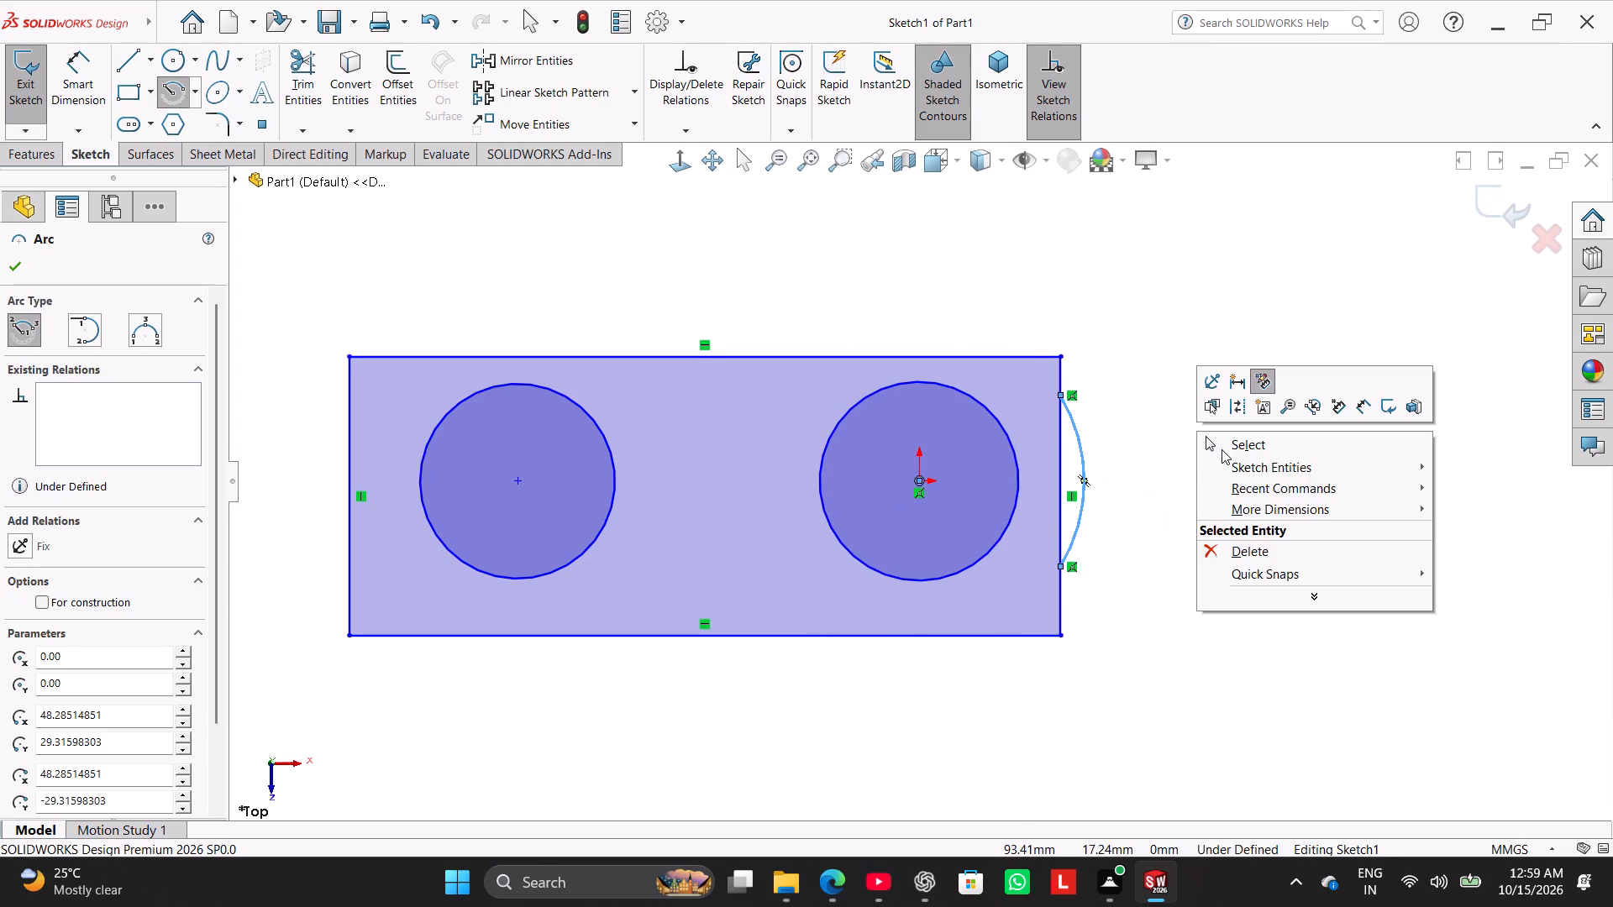
left_click(1222, 449)
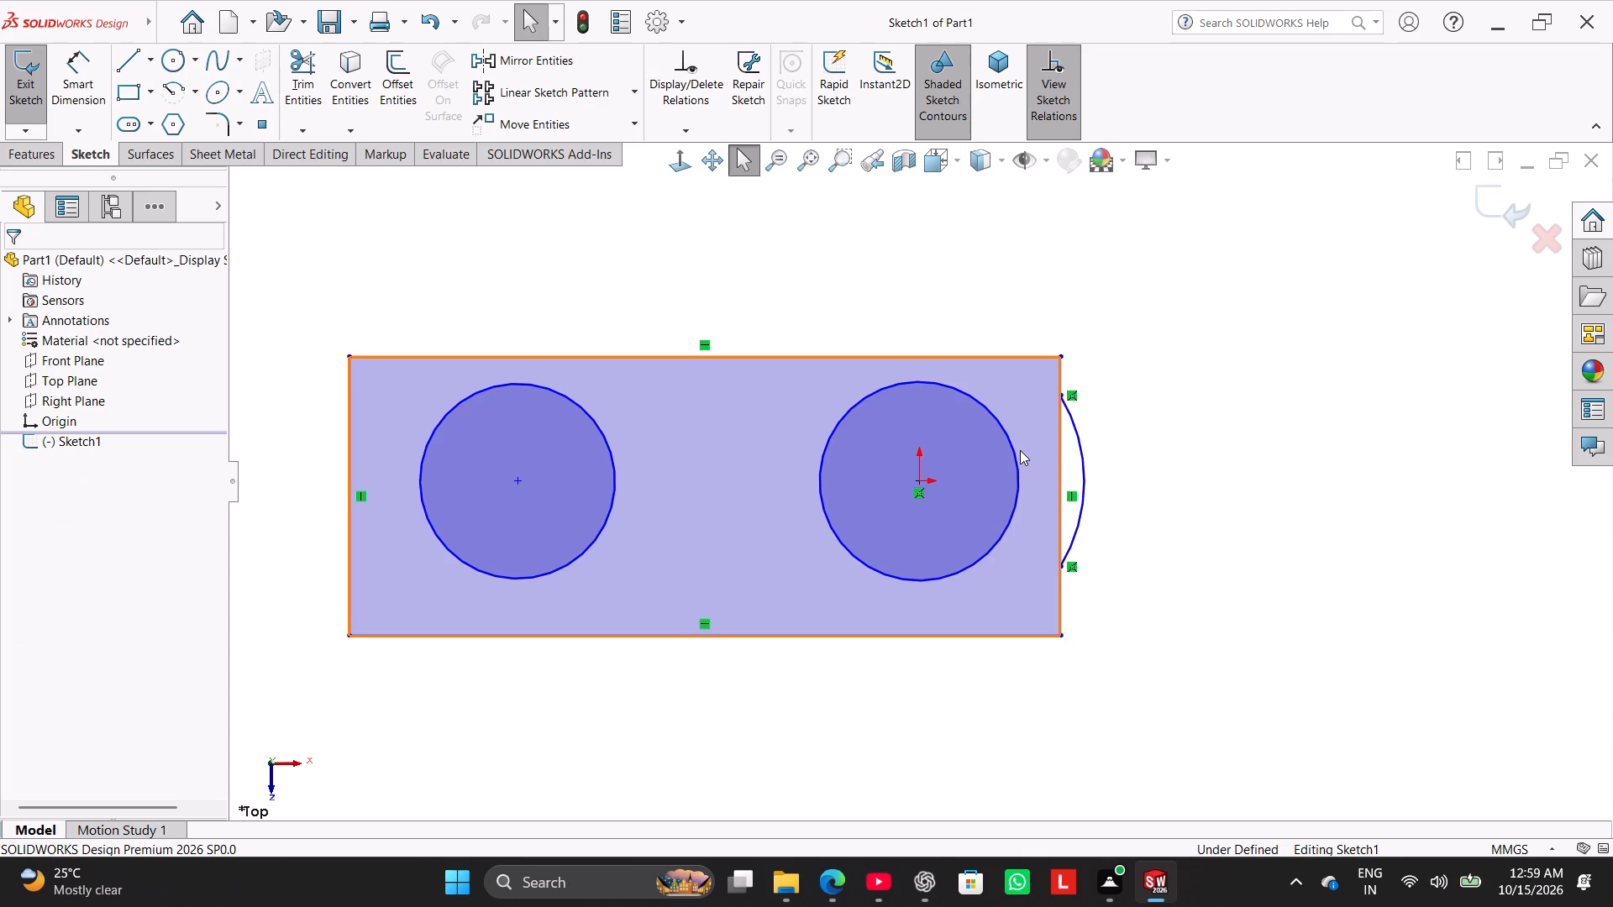
Sketch a centerpoint arc about the left circle's centre, bulging beyond the rectangle's left edge, with its ends on that edge about 26 mm from centre.
left_click(169, 87)
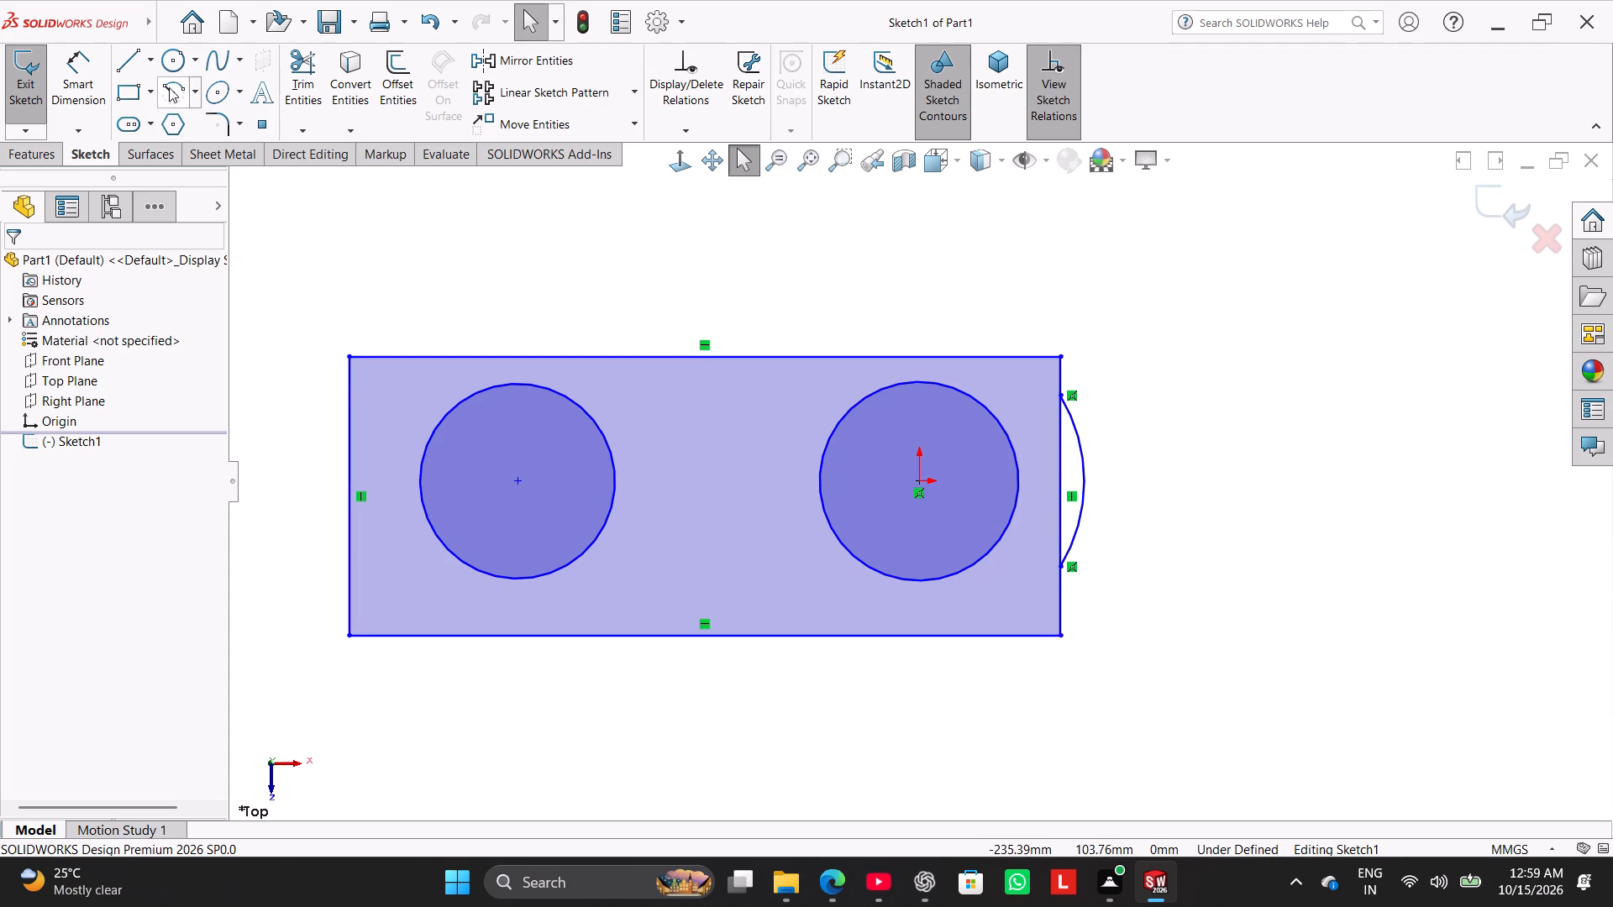
left_click(517, 483)
left_click(348, 406)
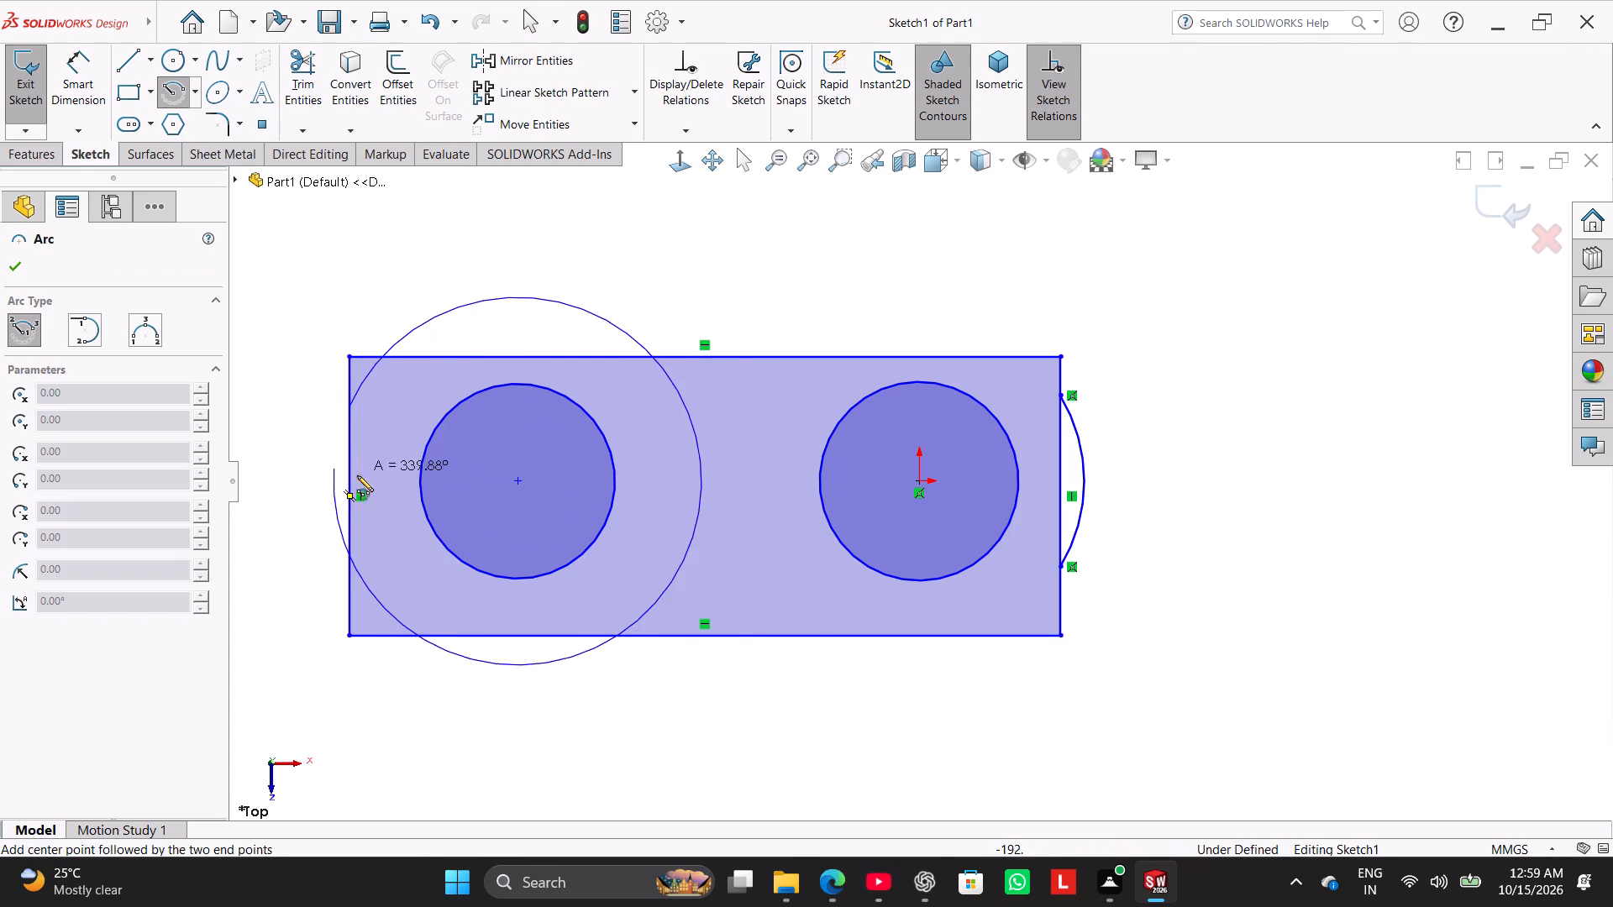
left_click(350, 554)
right_click(371, 284)
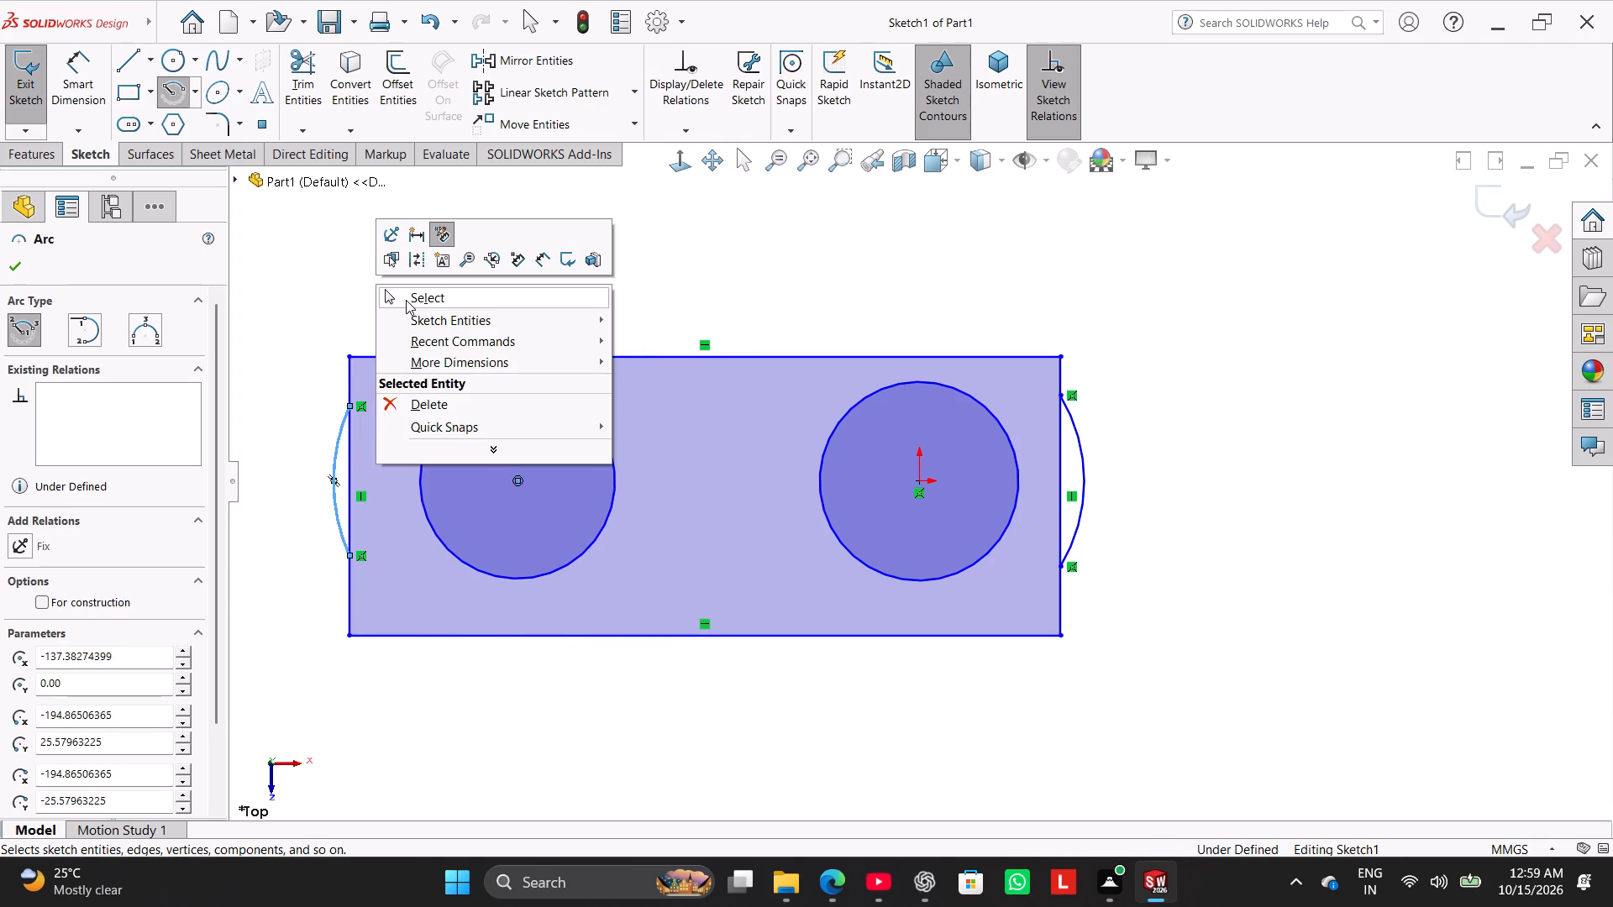
left_click(406, 300)
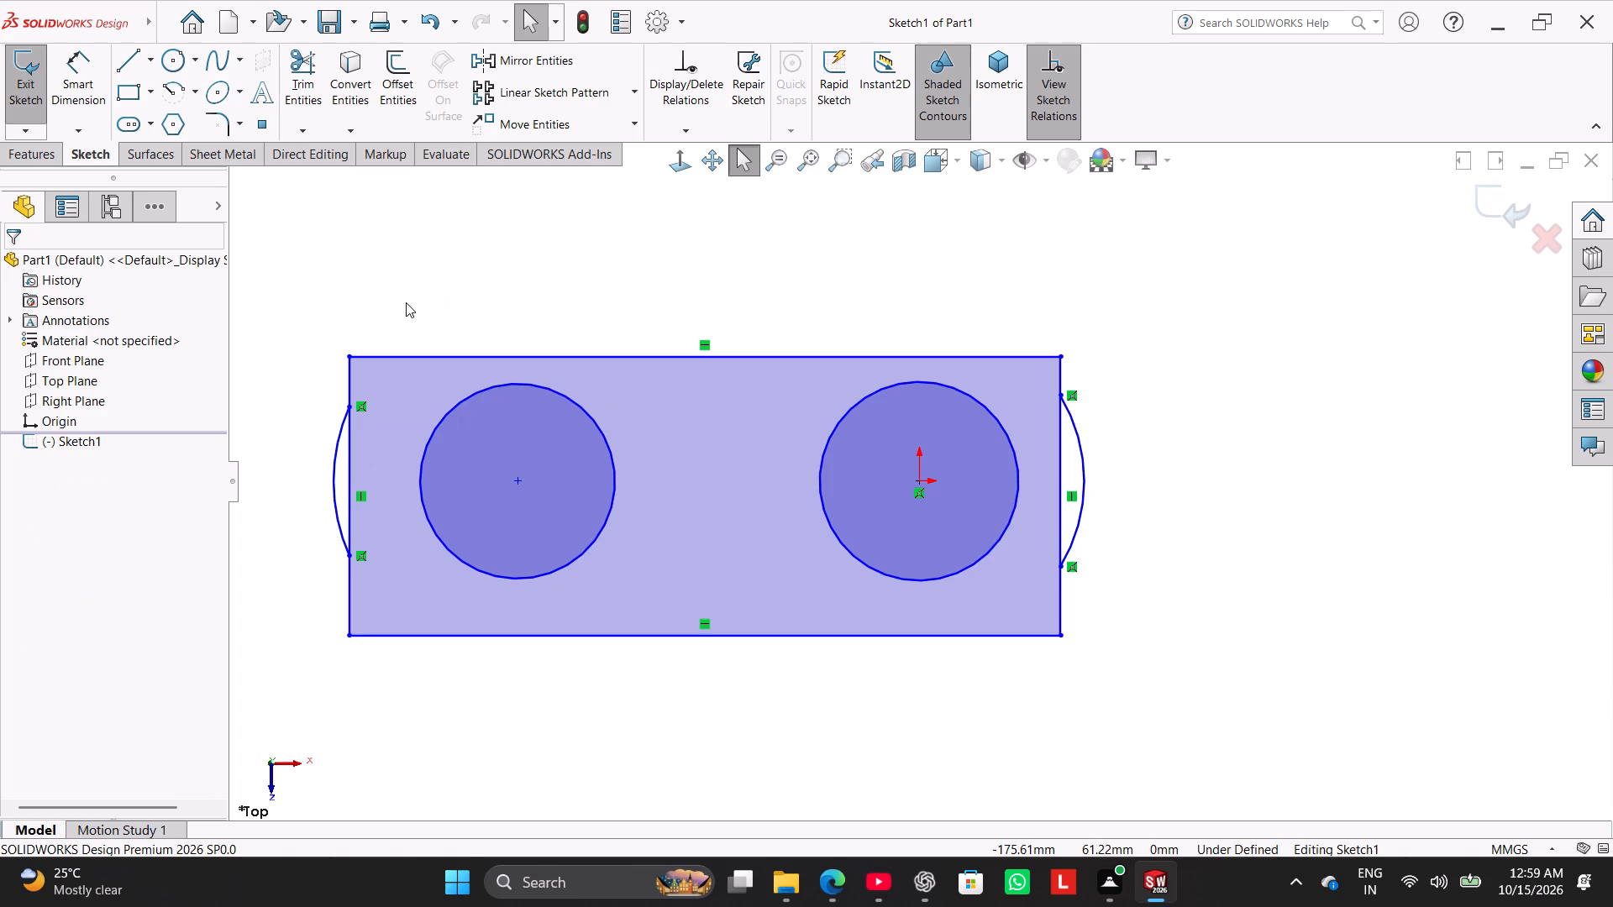
Dimension the vertical distance between the right arc's two endpoints as 5.5 mm.
left_click(89, 83)
scroll(1061, 389, "down", 2)
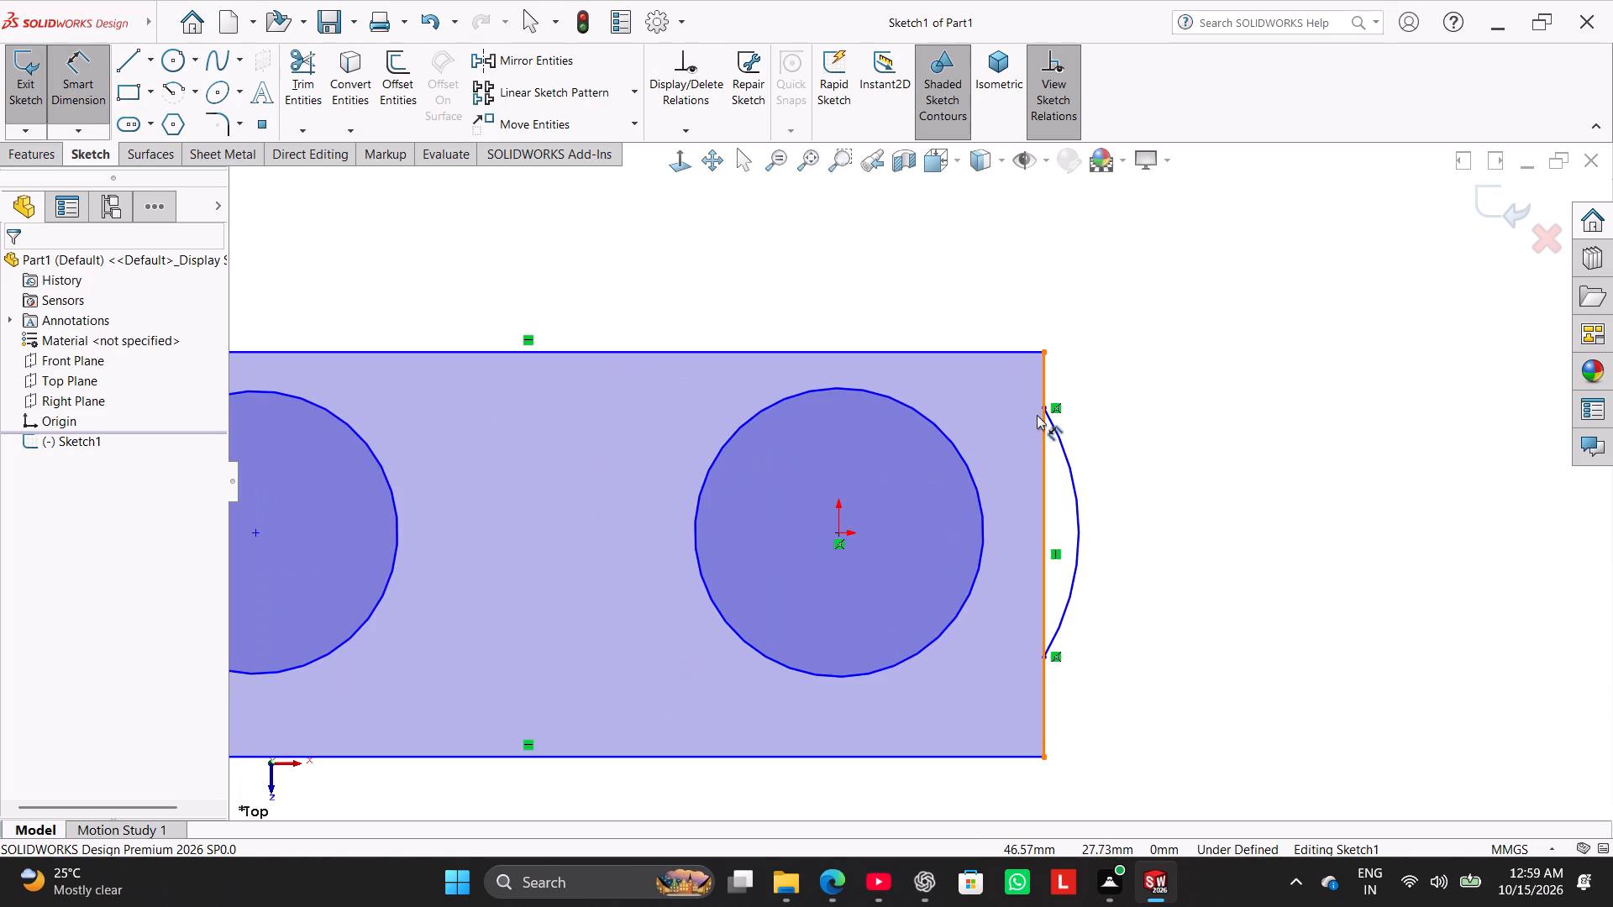
left_click(1040, 412)
left_click(1040, 658)
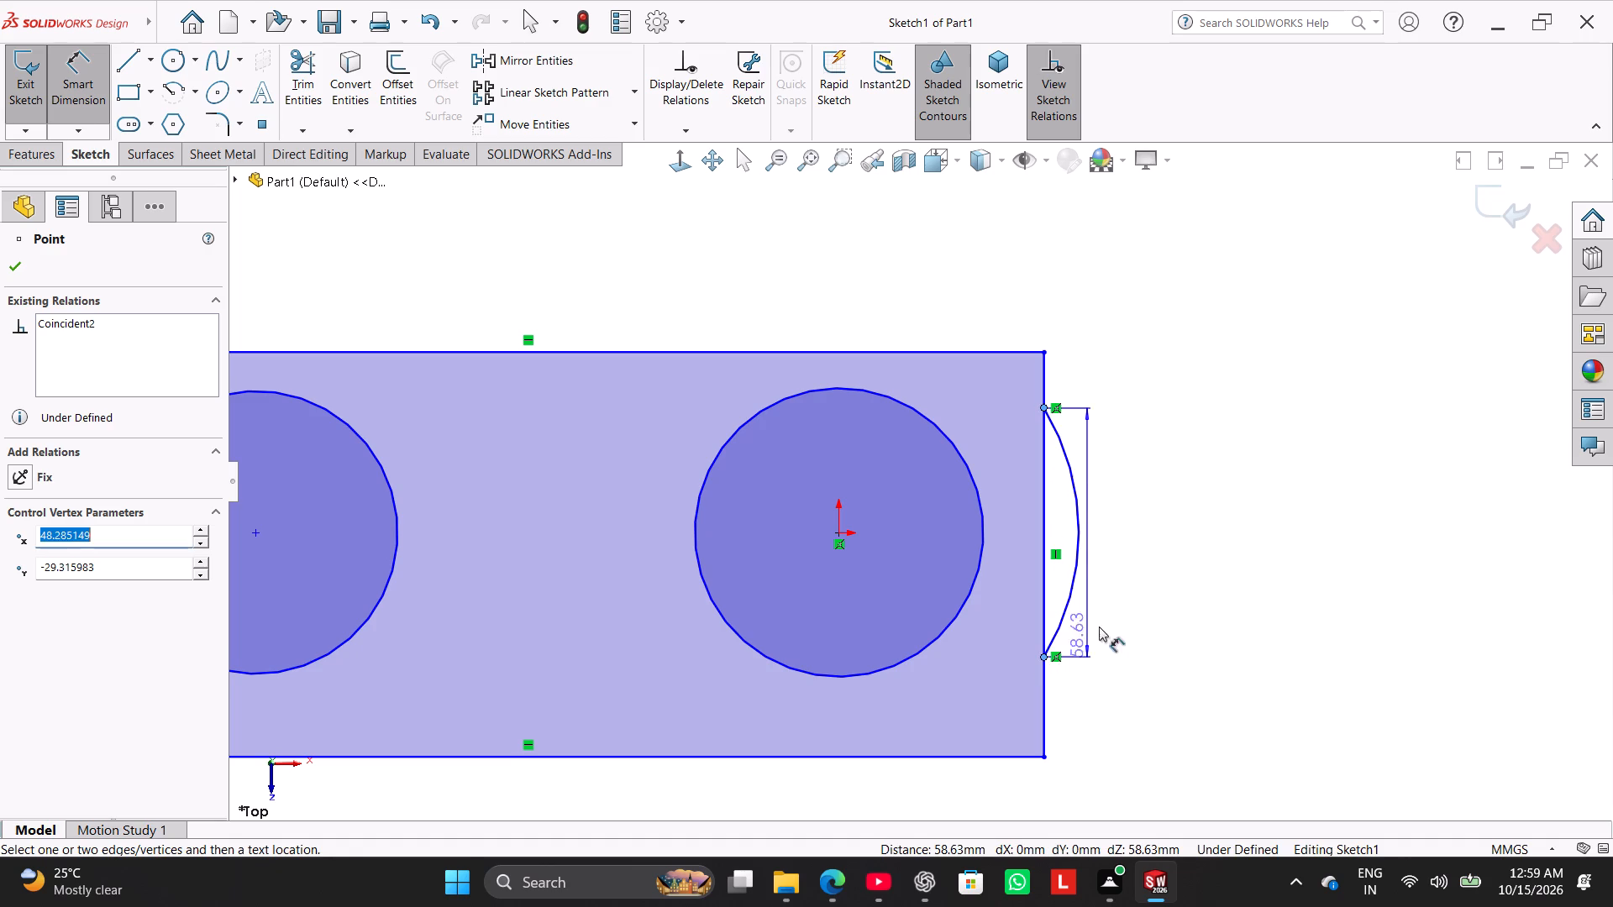
left_click(1159, 543)
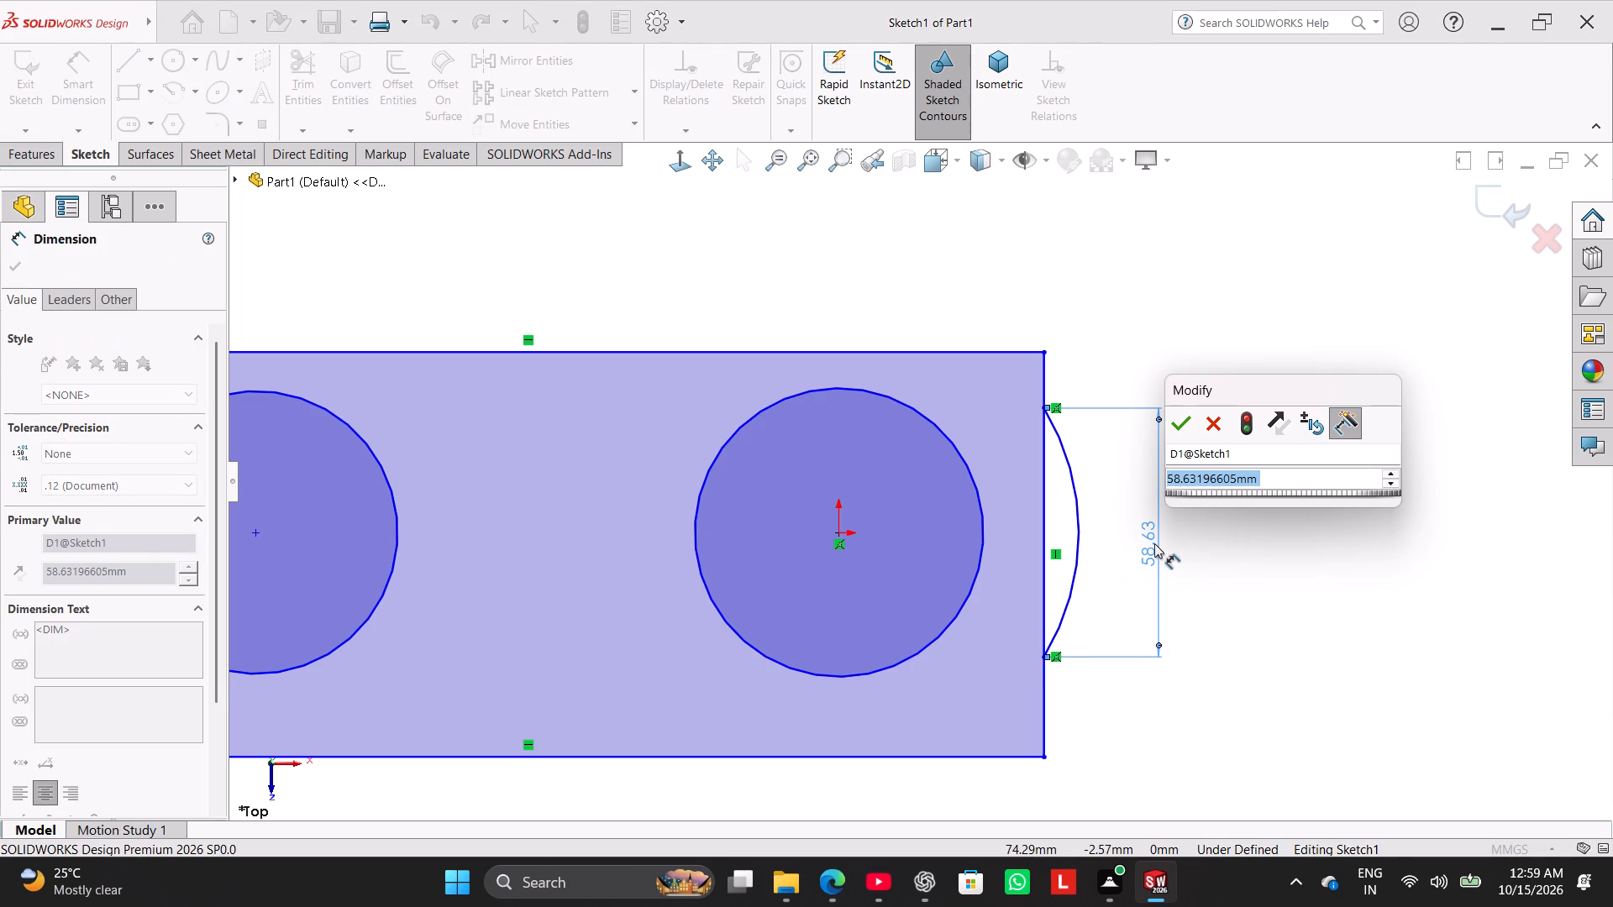
type("5.")
key("5")
key("Return")
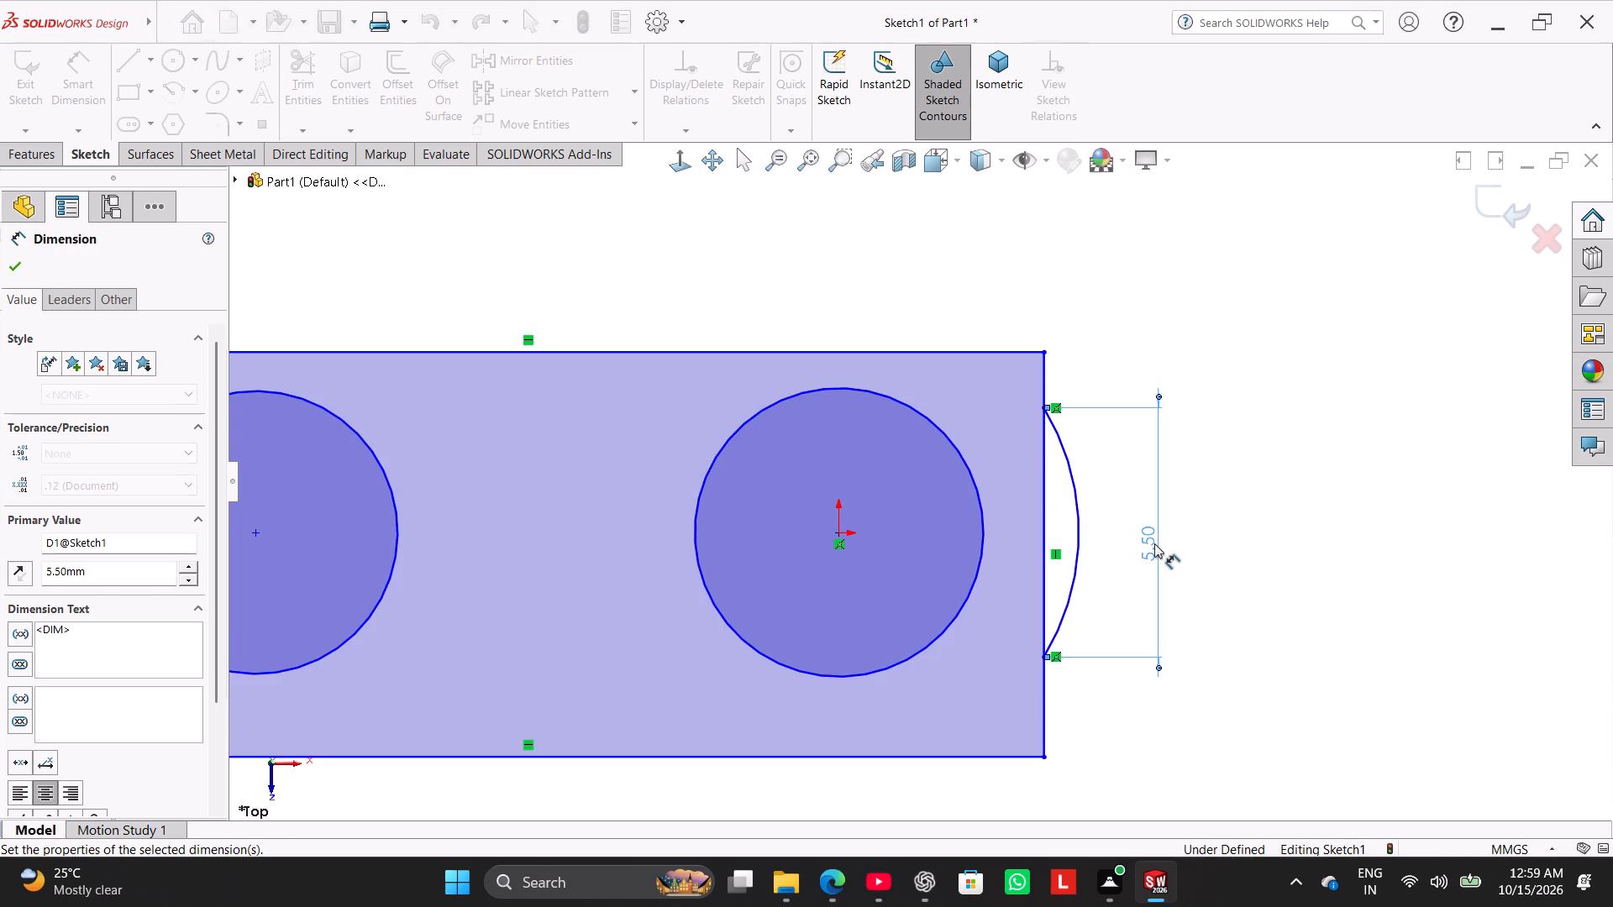
Dimension the distance between the rectangle's top and bottom edges as 5.9 mm.
left_click(1004, 758)
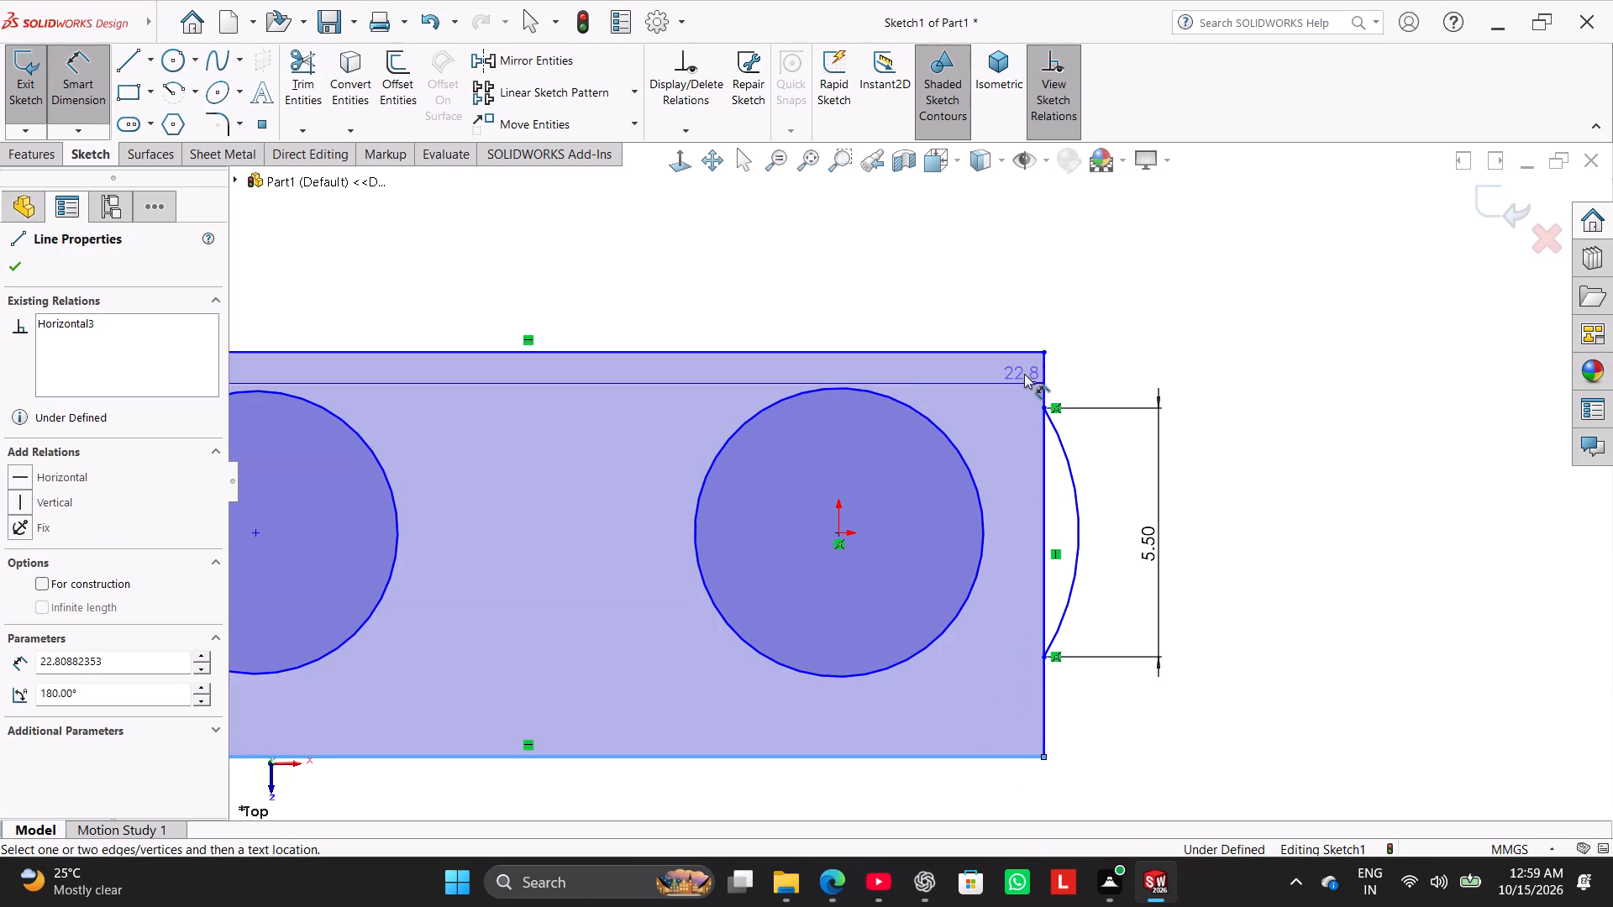
left_click(1013, 354)
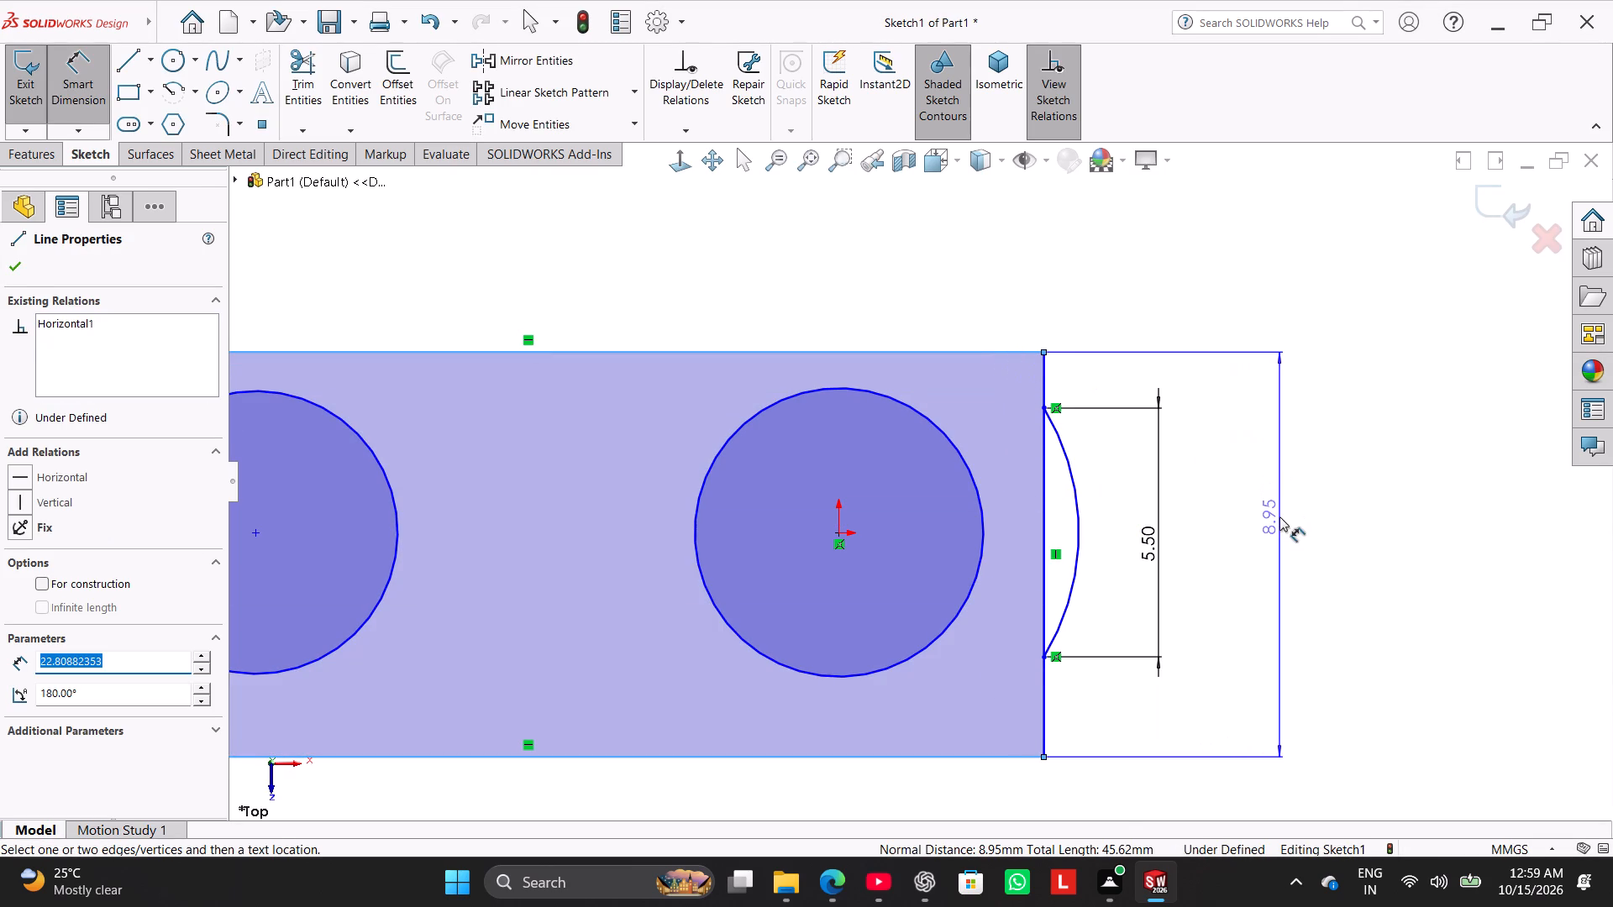
left_click(1279, 516)
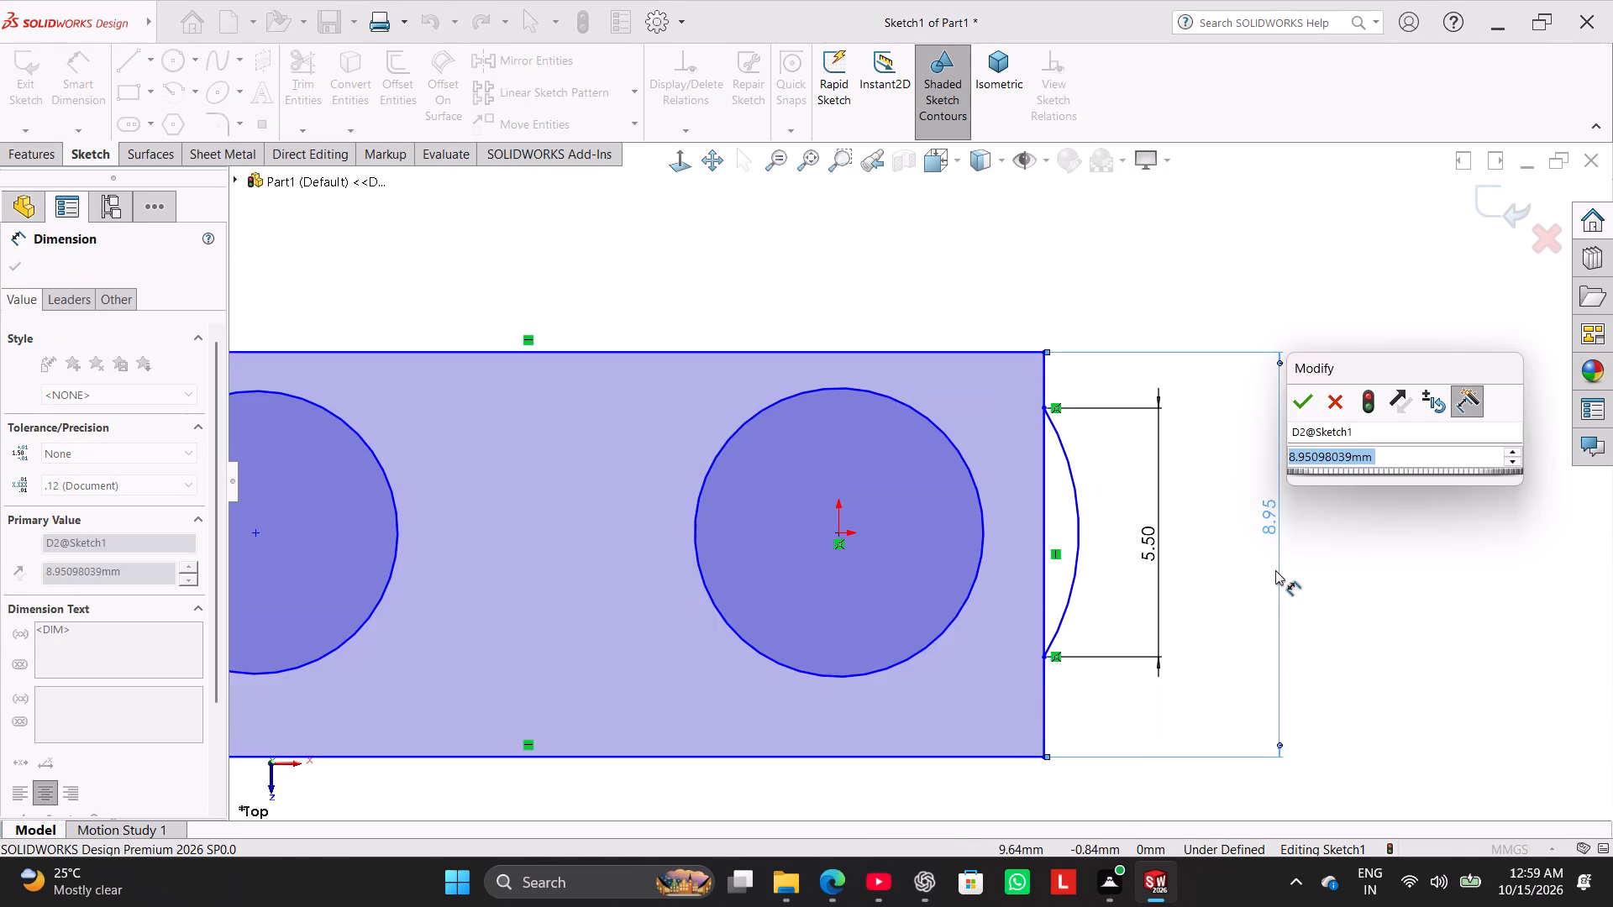
type("5.9")
key("Return")
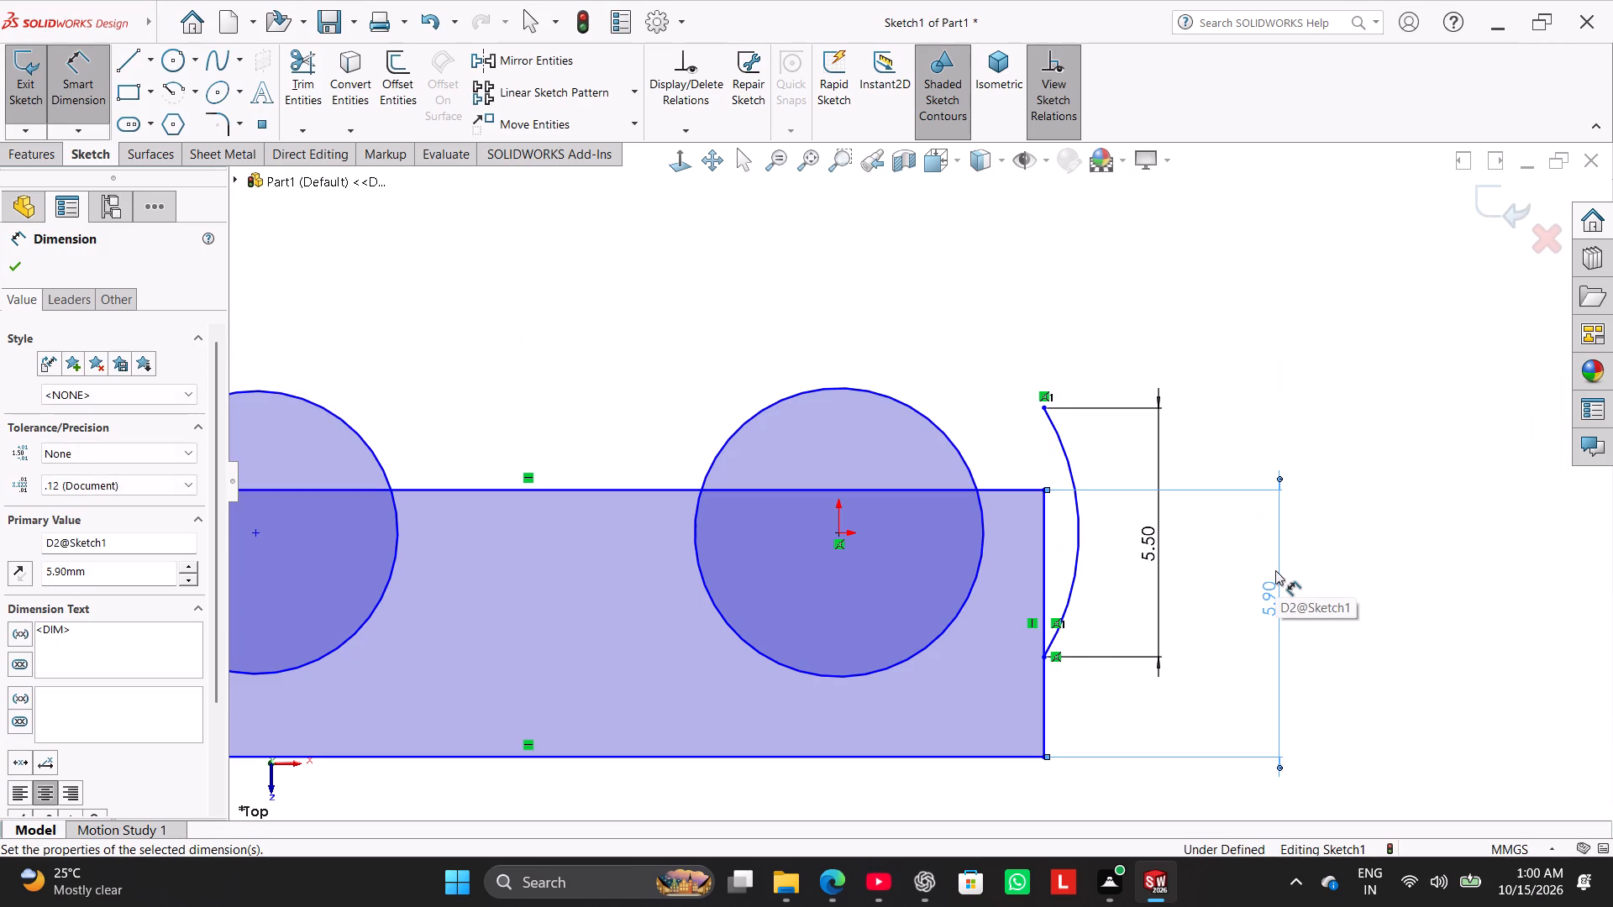
right_click(1363, 360)
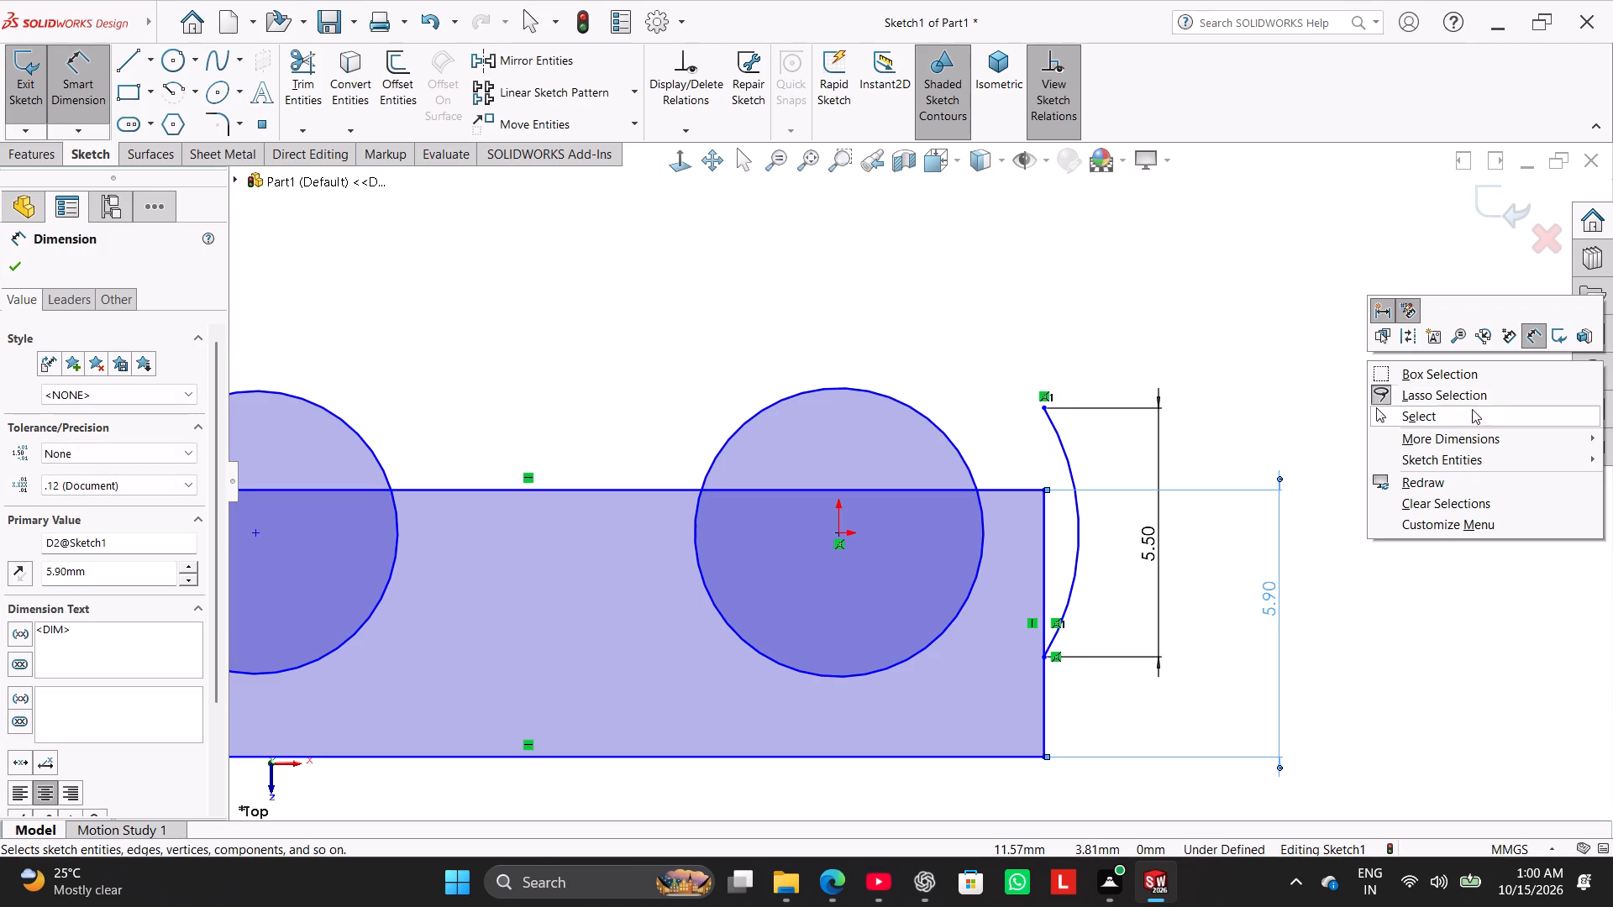
left_click(1479, 420)
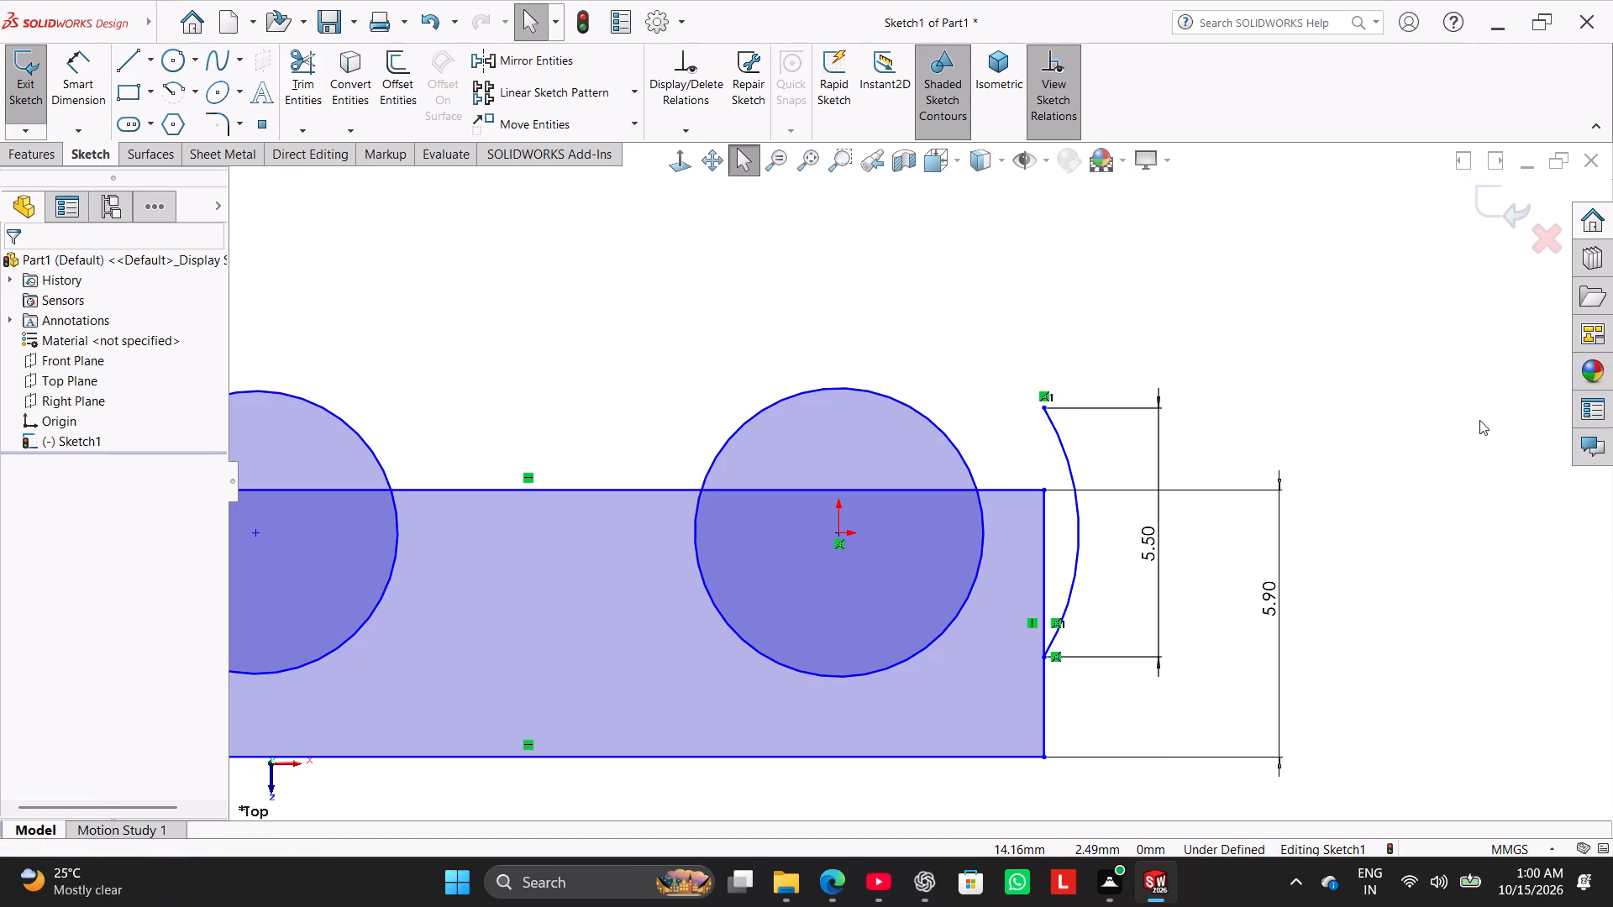
Add a horizontal relation between the midpoint of the rectangle's right edge and the centre of the circle at the origin.
scroll(760, 610, "up", 1)
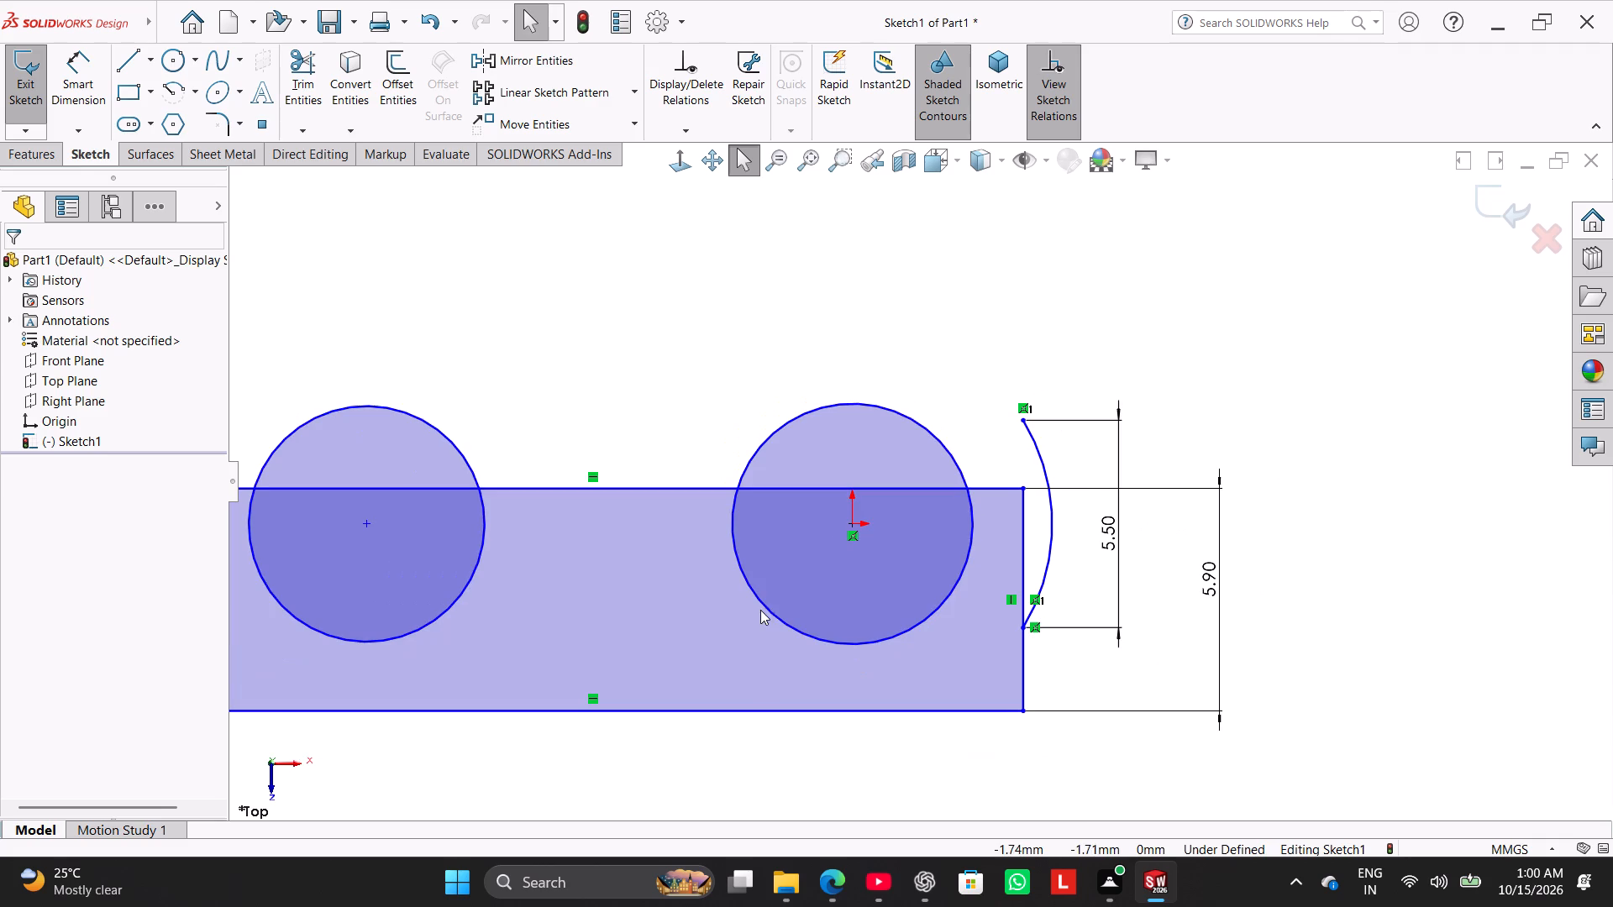
scroll(850, 537, "up", 1)
scroll(854, 543, "down", 1)
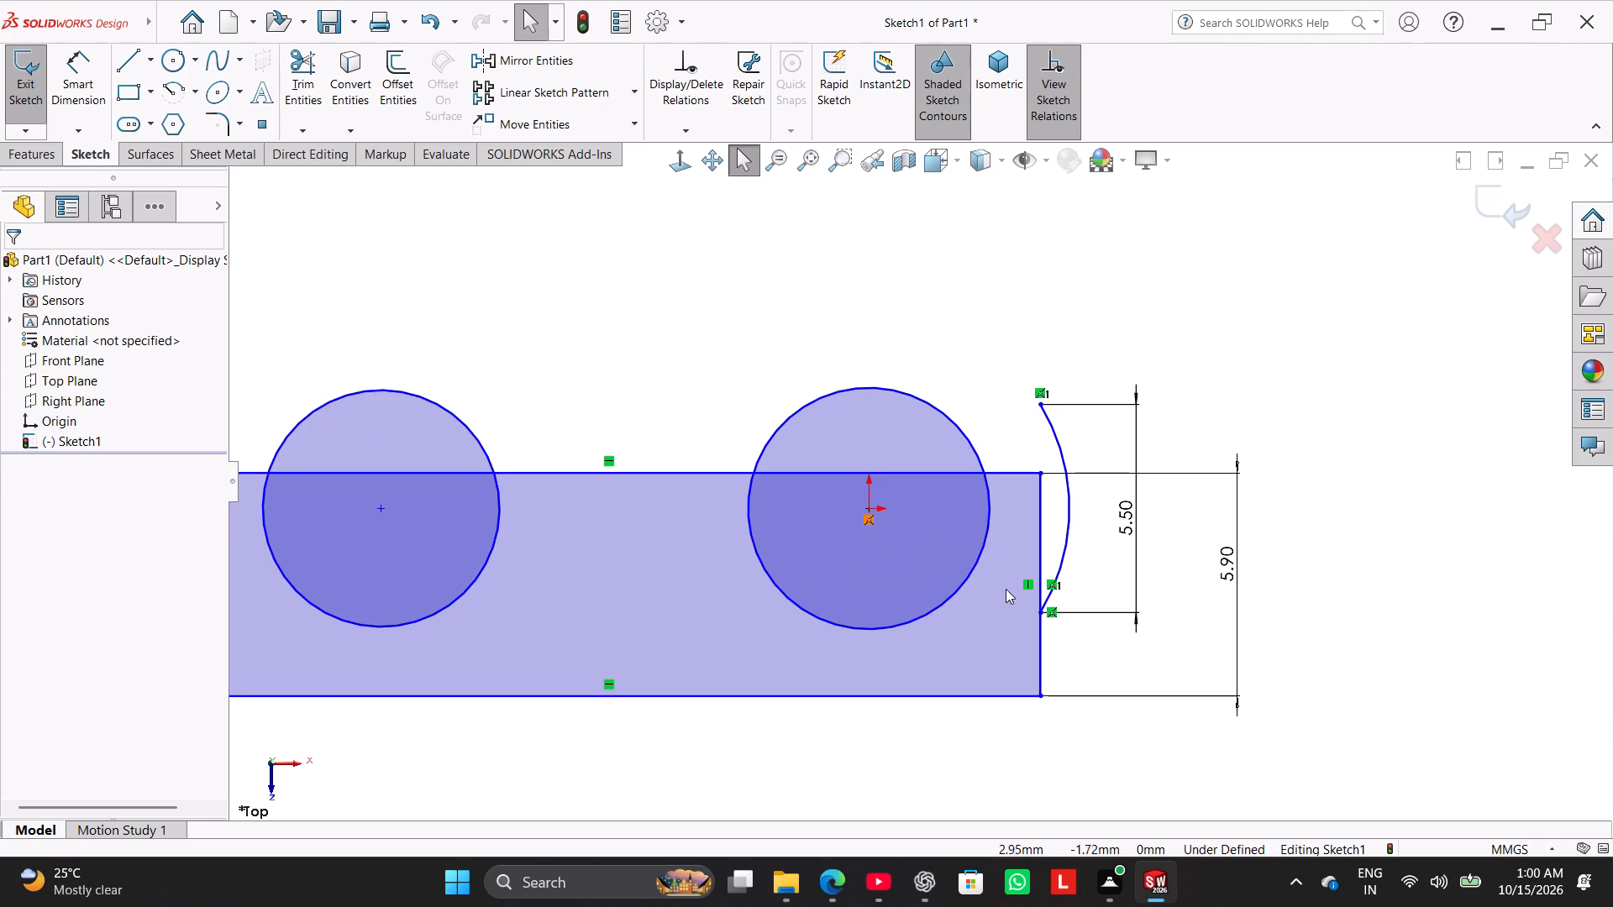
scroll(1045, 566, "down", 3, "ctrl")
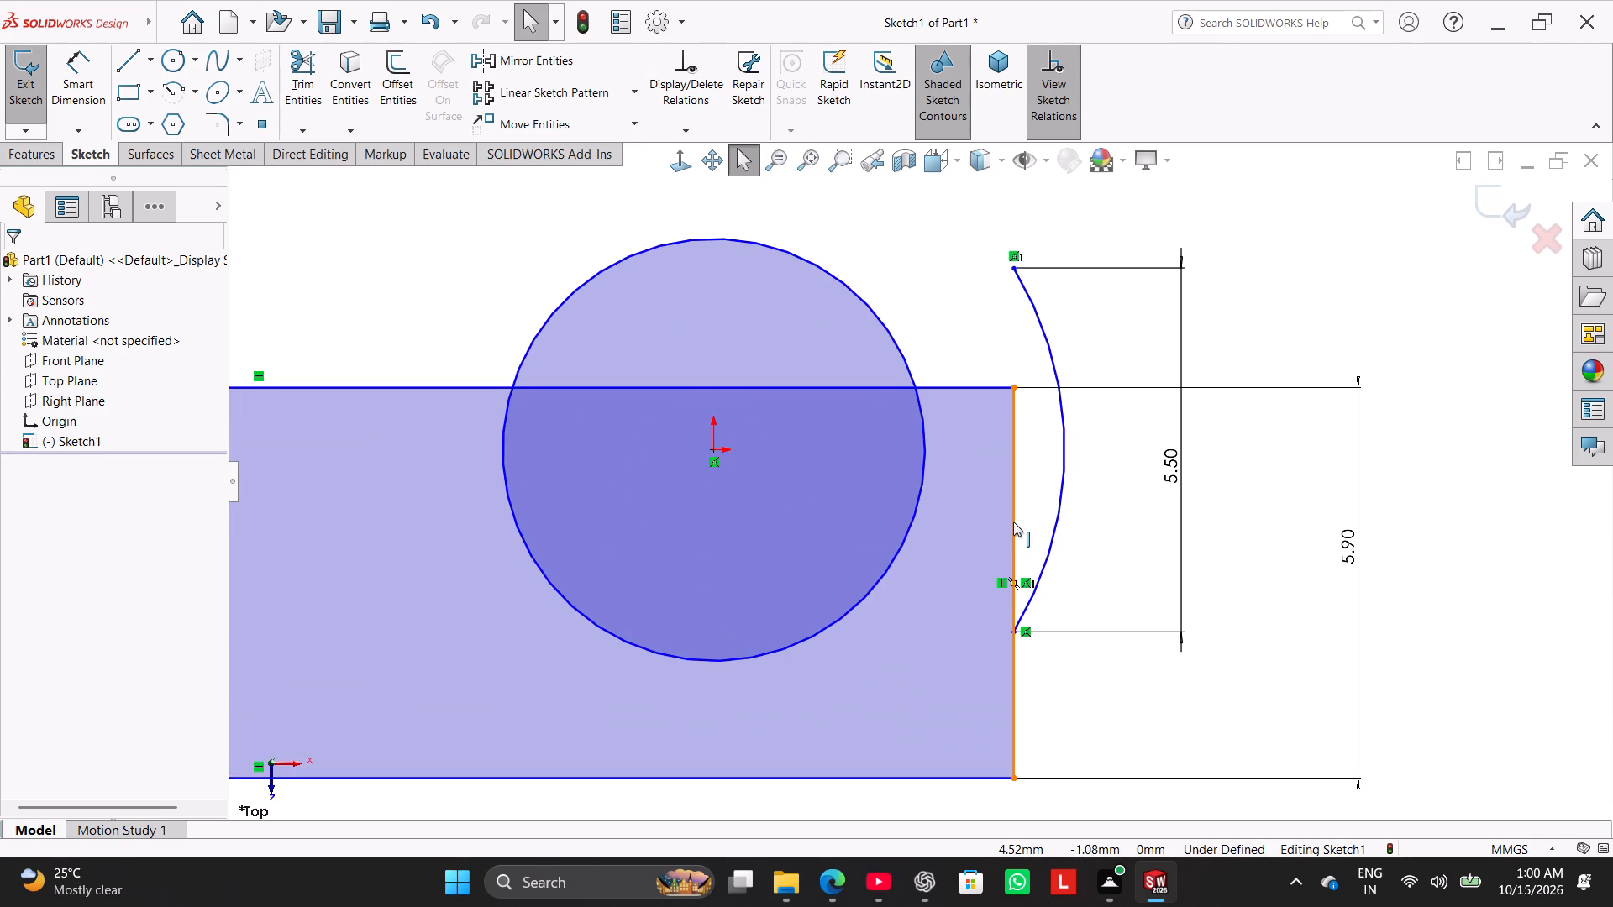
left_click(1014, 585, "ctrl")
left_click(712, 452, "ctrl")
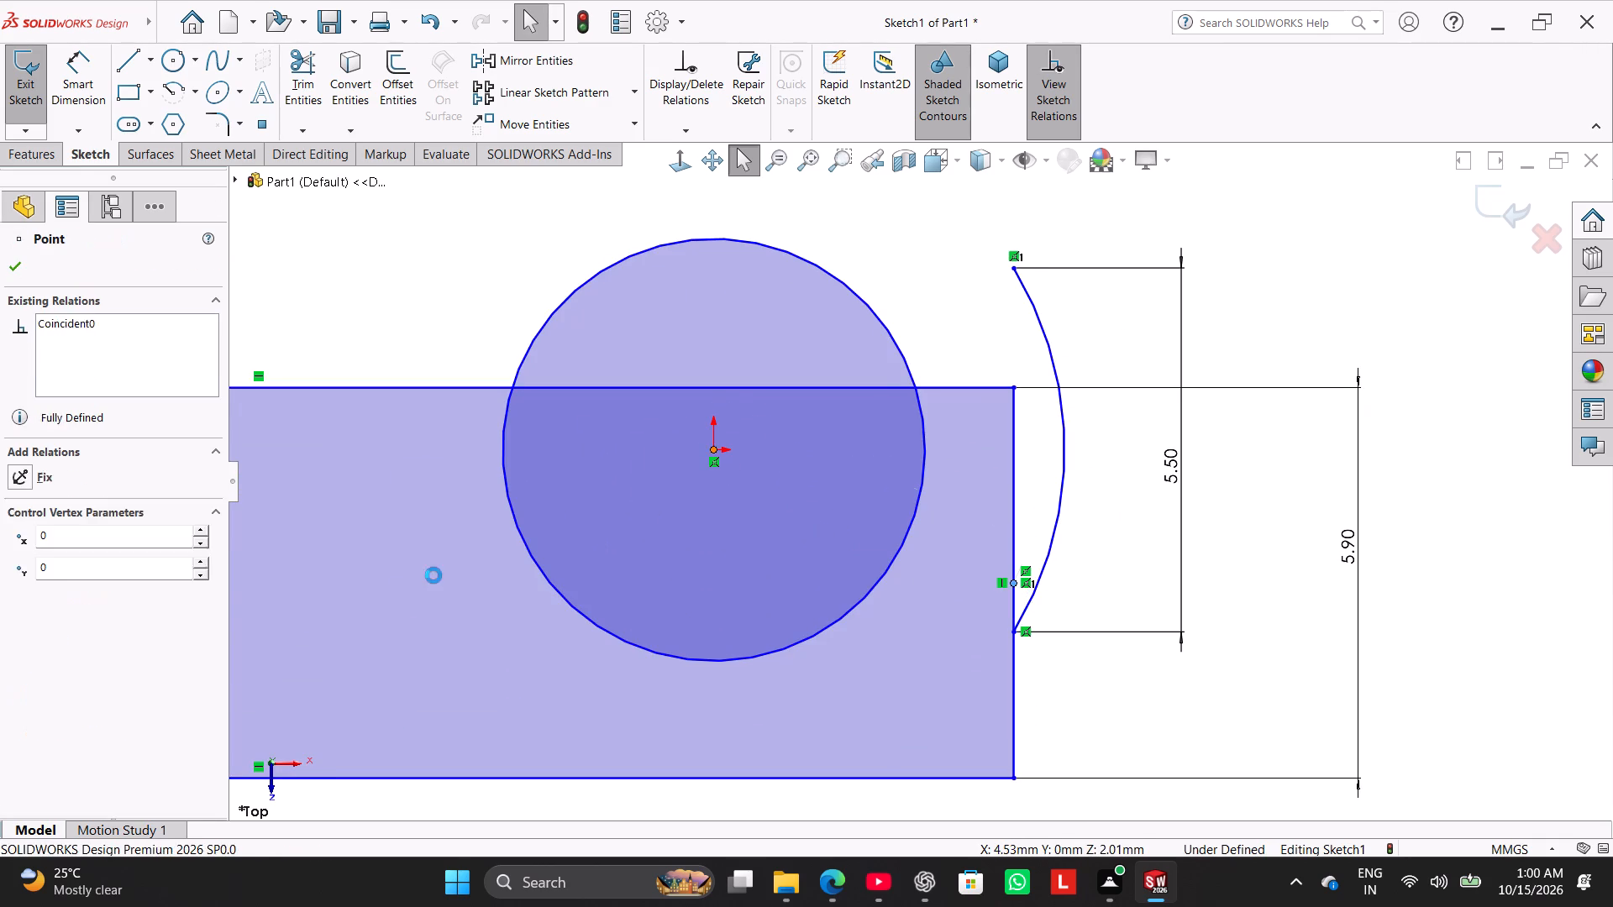
left_click(75, 558)
scroll(686, 637, "up", 2)
left_click(631, 714)
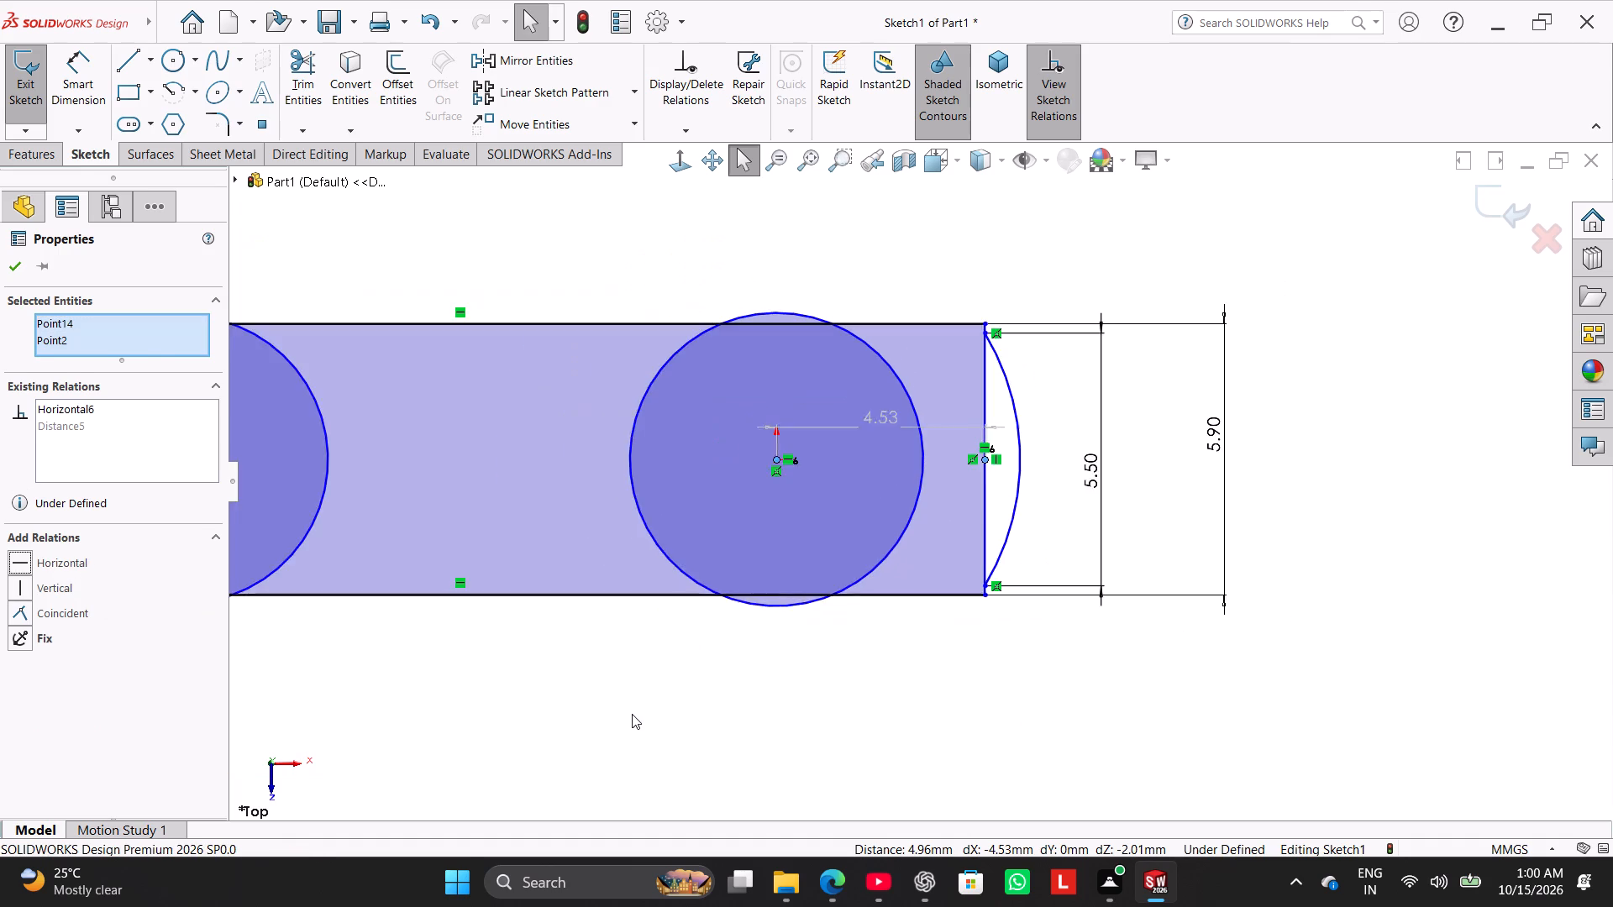
Undo the horizontal relation on the right edge's midpoint and the 5.9 mm value of the rectangle's height dimension.
scroll(636, 707, "up", 3)
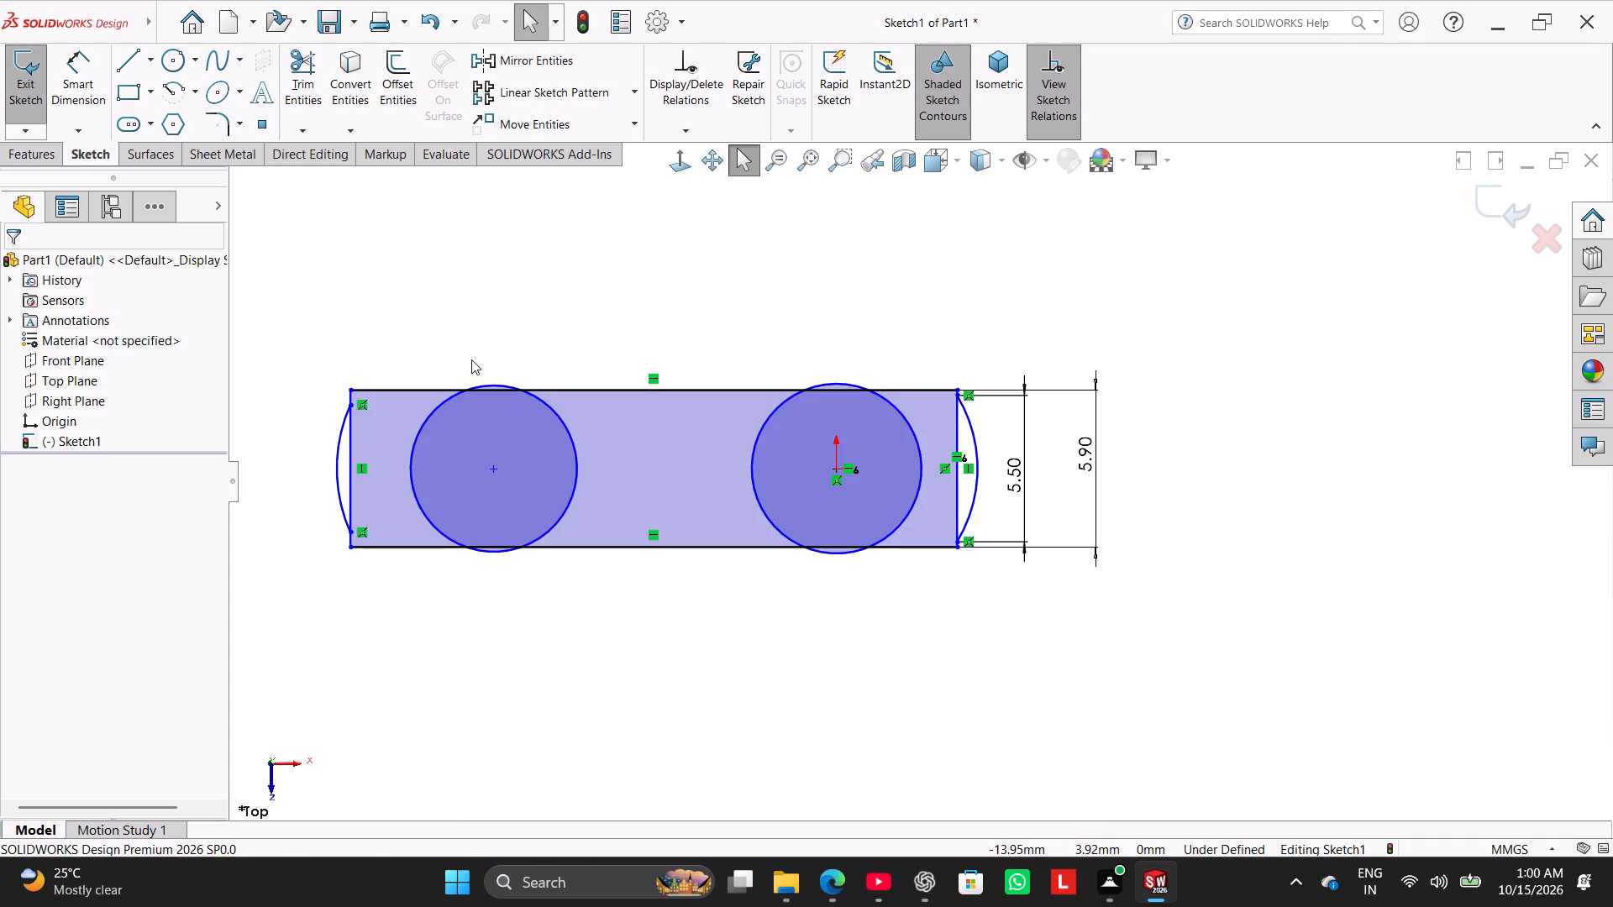
scroll(471, 359, "down", 2)
scroll(519, 377, "up", 2)
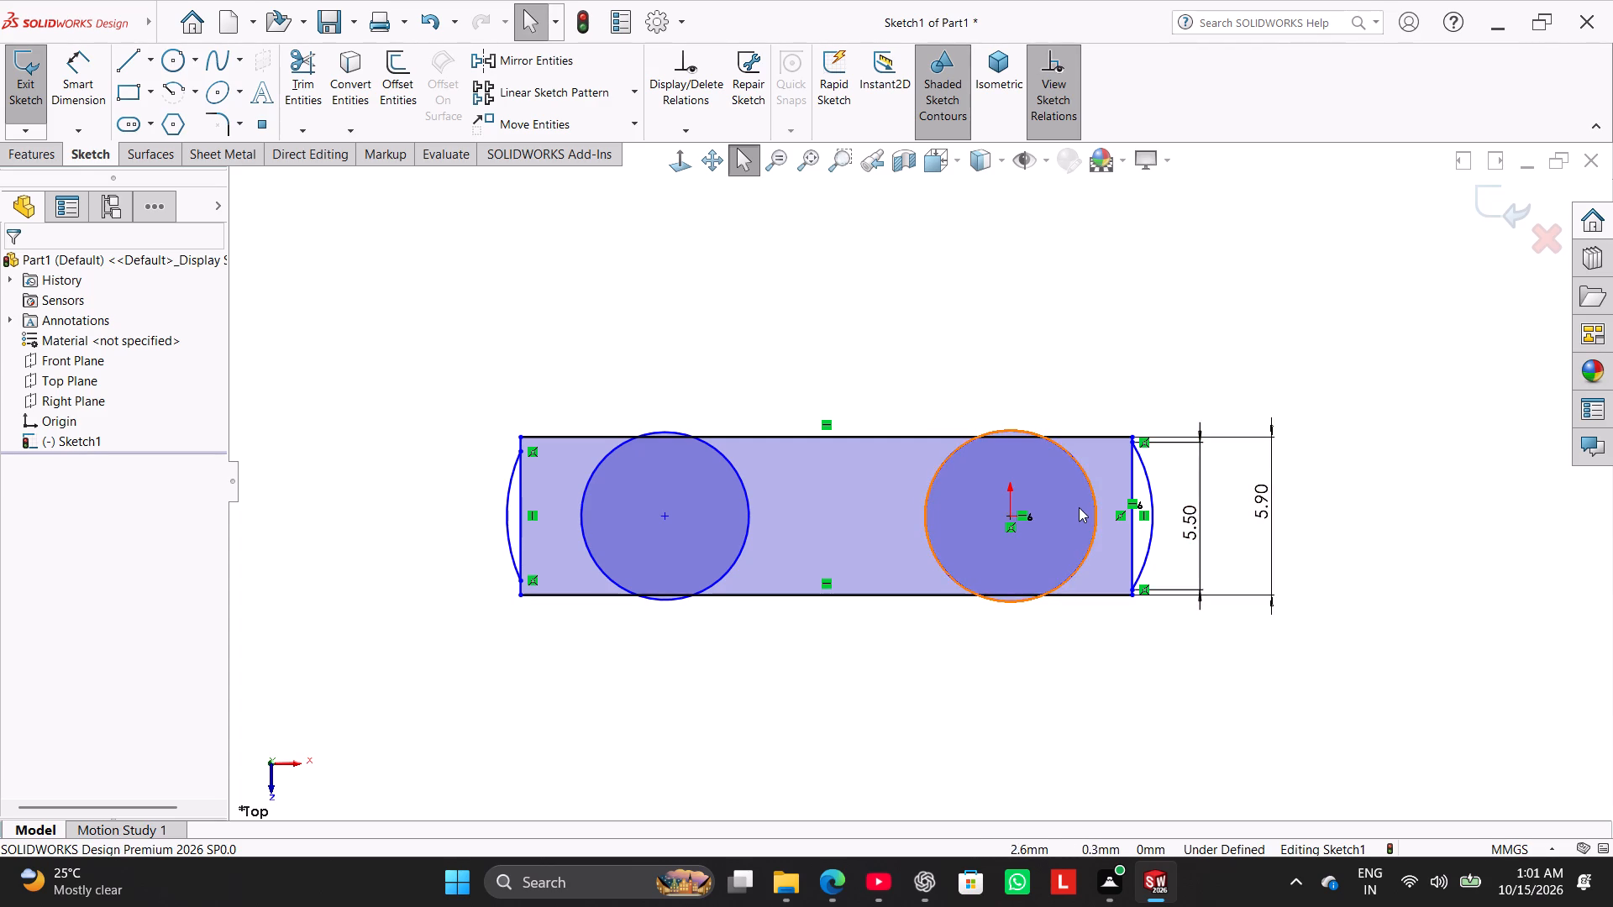
key("ctrl+z")
key("ctrl+z")
left_click(997, 323)
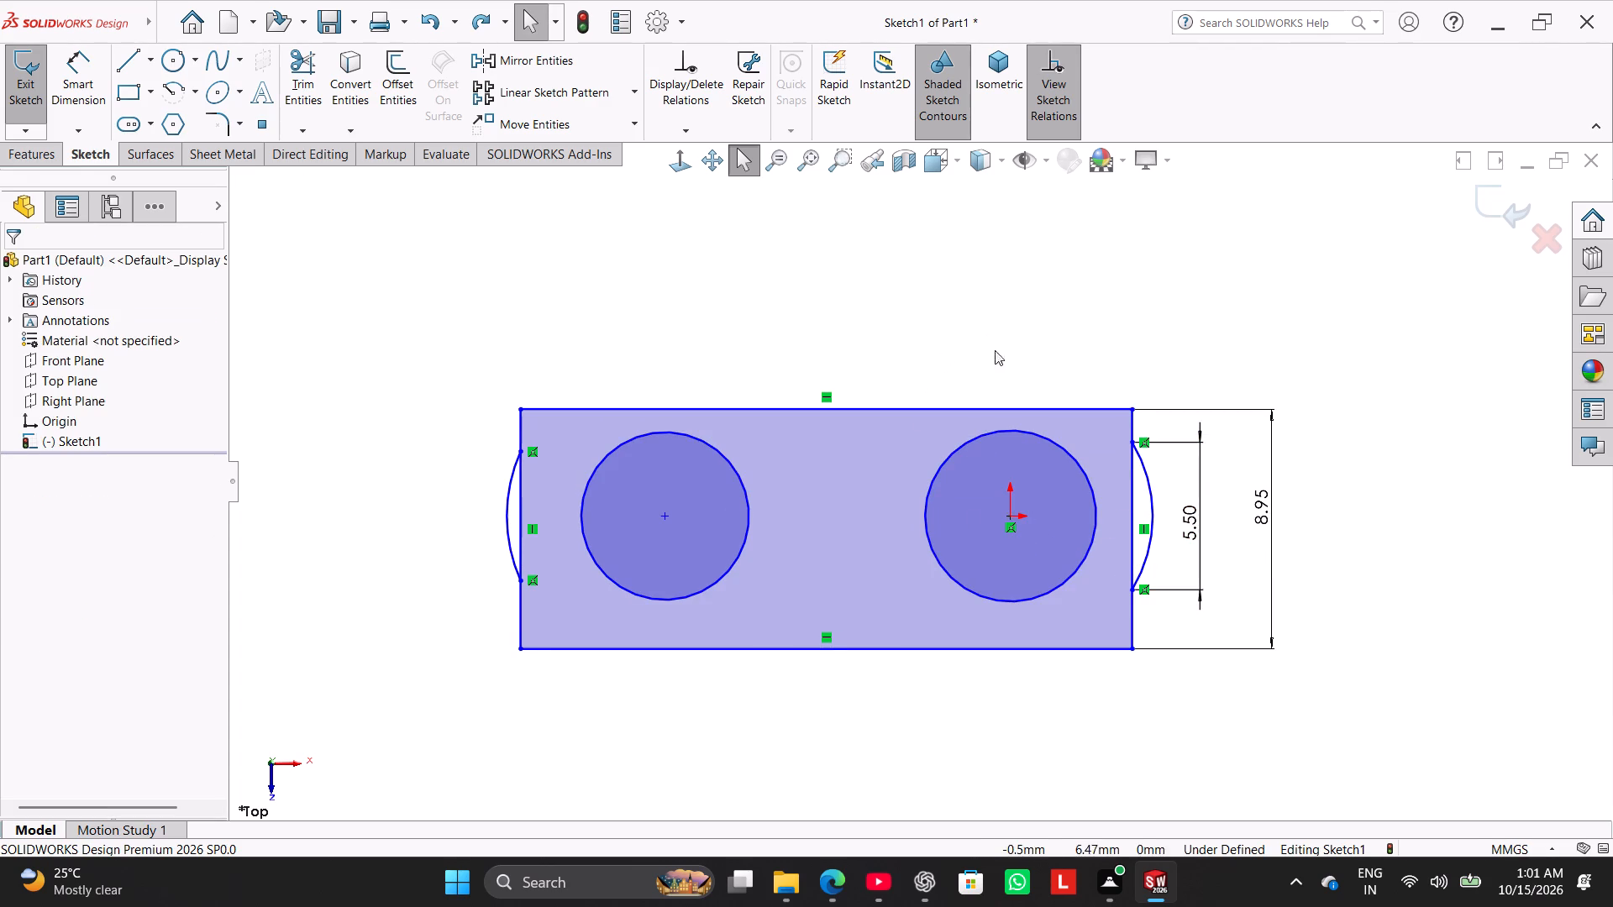
Dimension the vertical distance from the origin circle's centre to the rectangle's top edge as half its height, using the equation ="D2@Sketch1"/2.
left_click(87, 85)
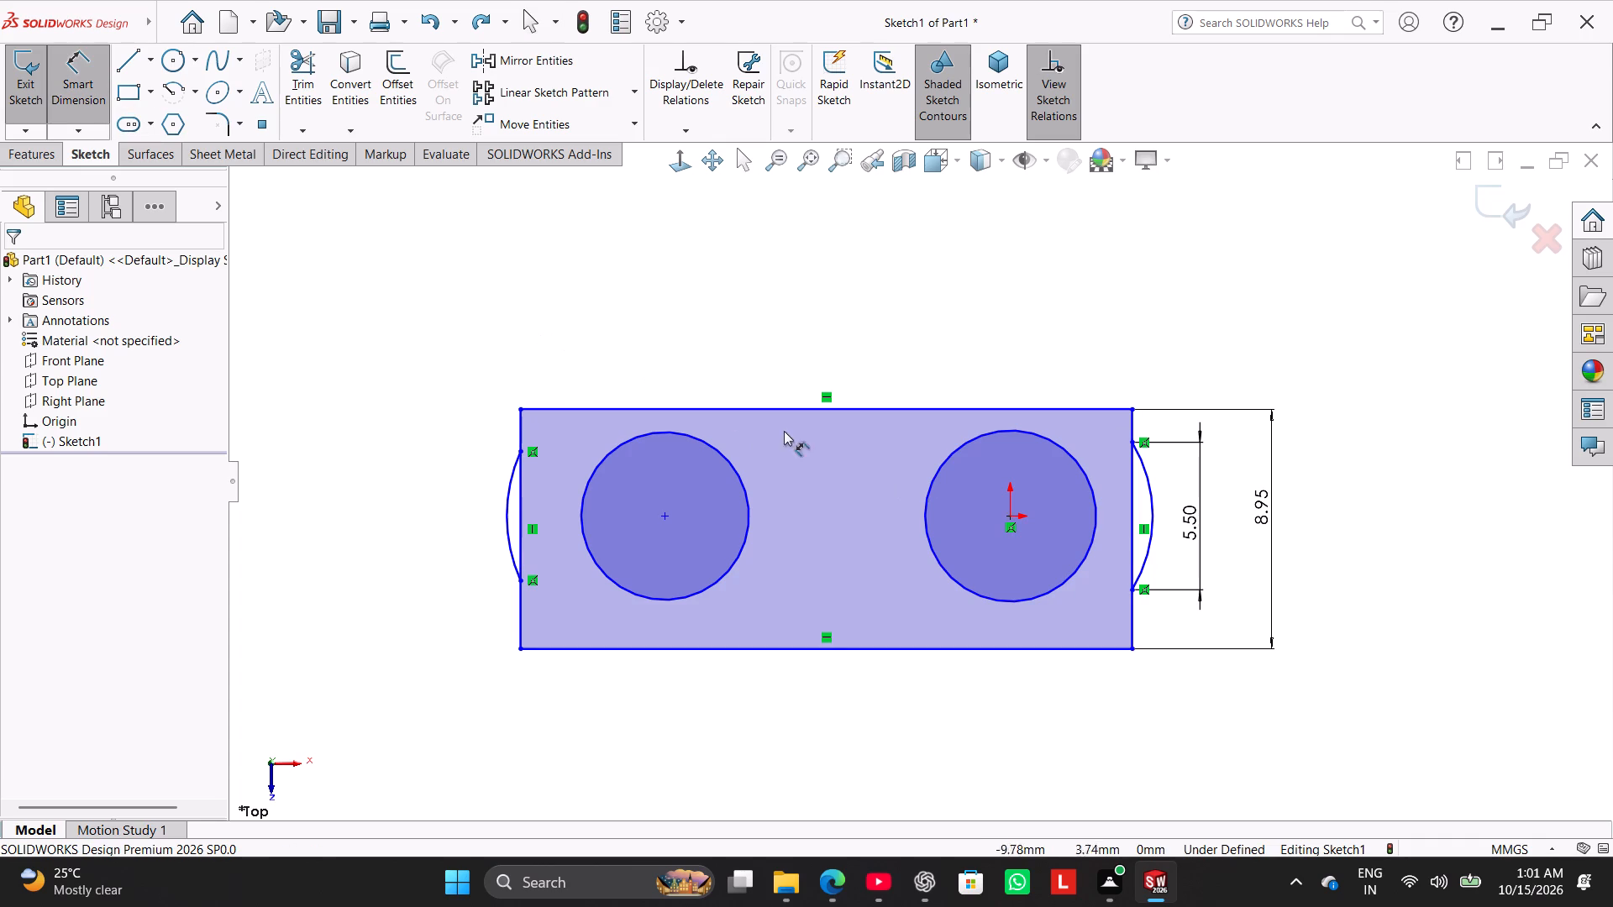
left_click(1006, 516)
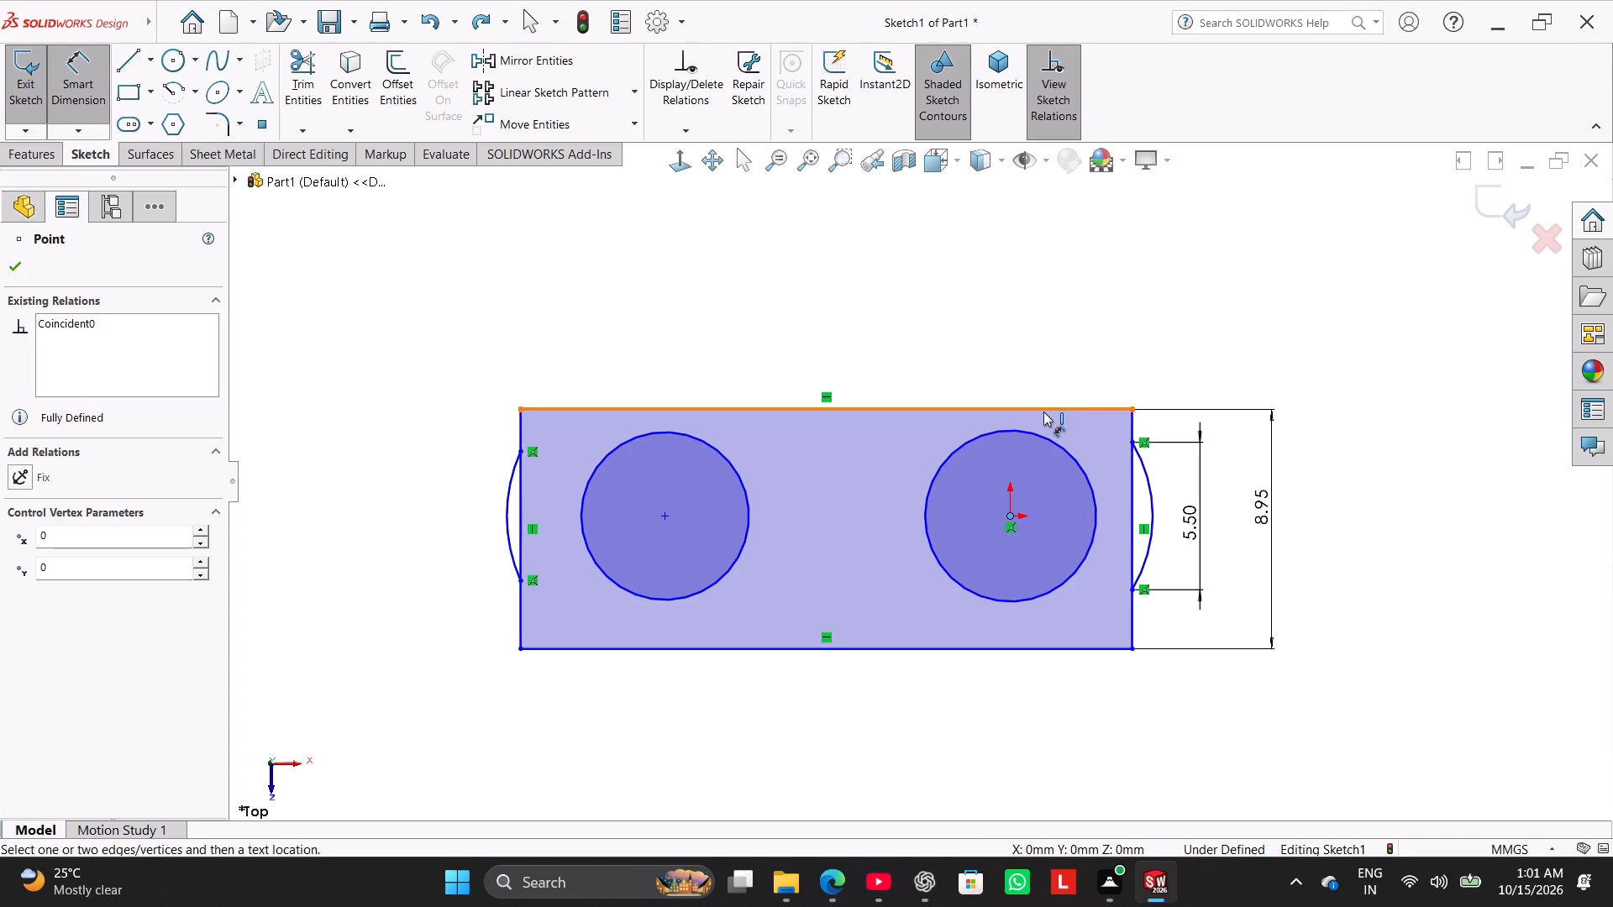
left_click(1043, 412)
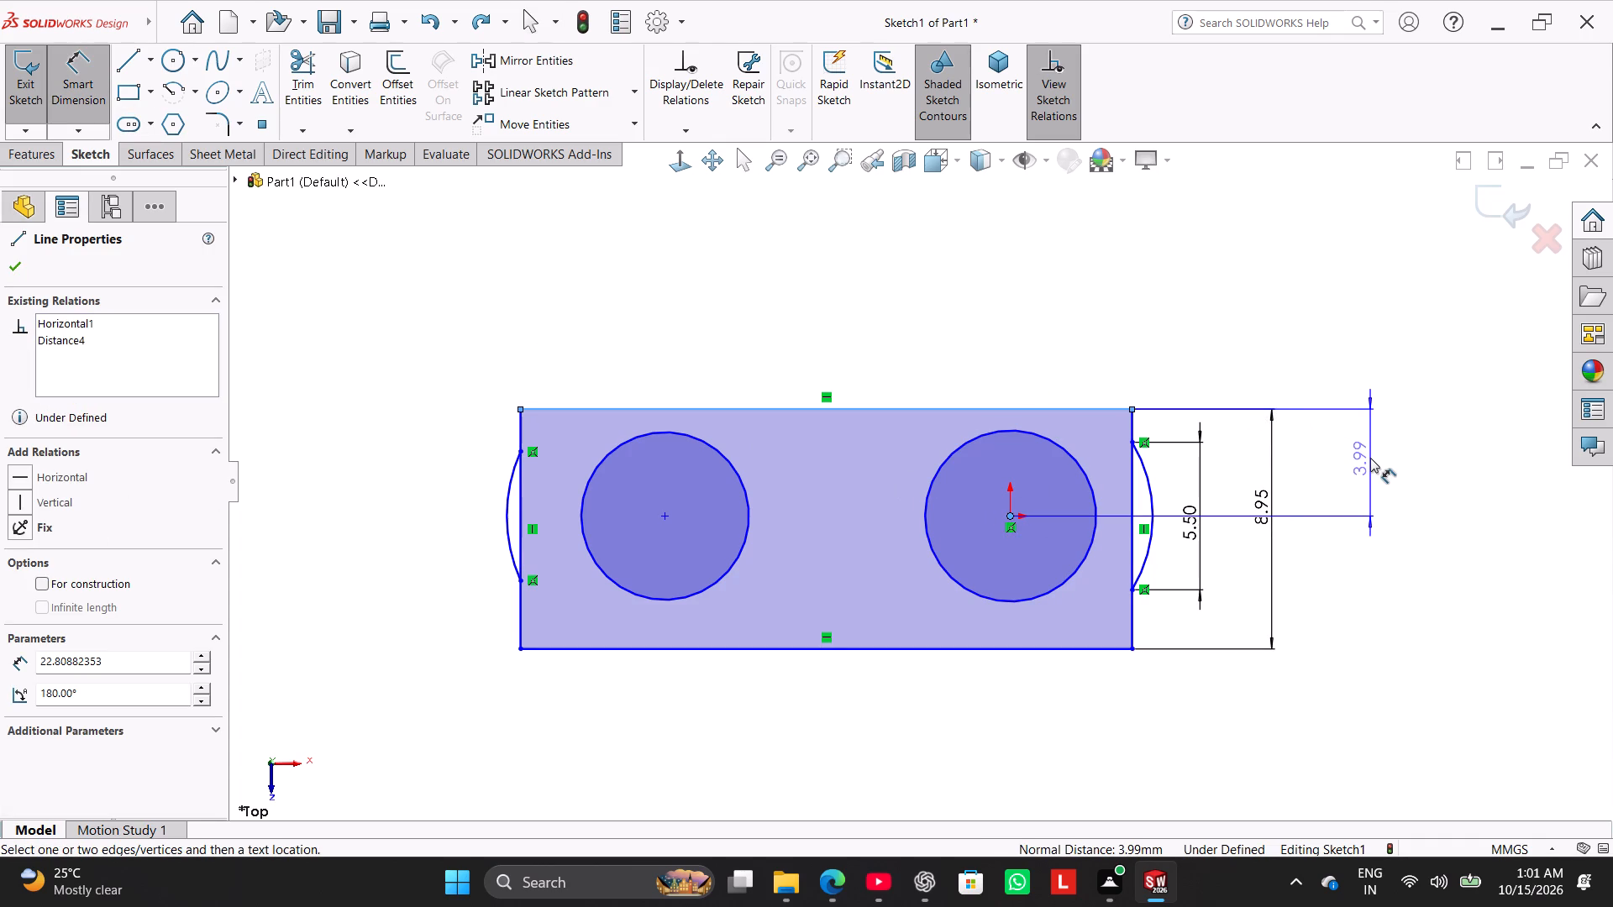
left_click(1370, 458)
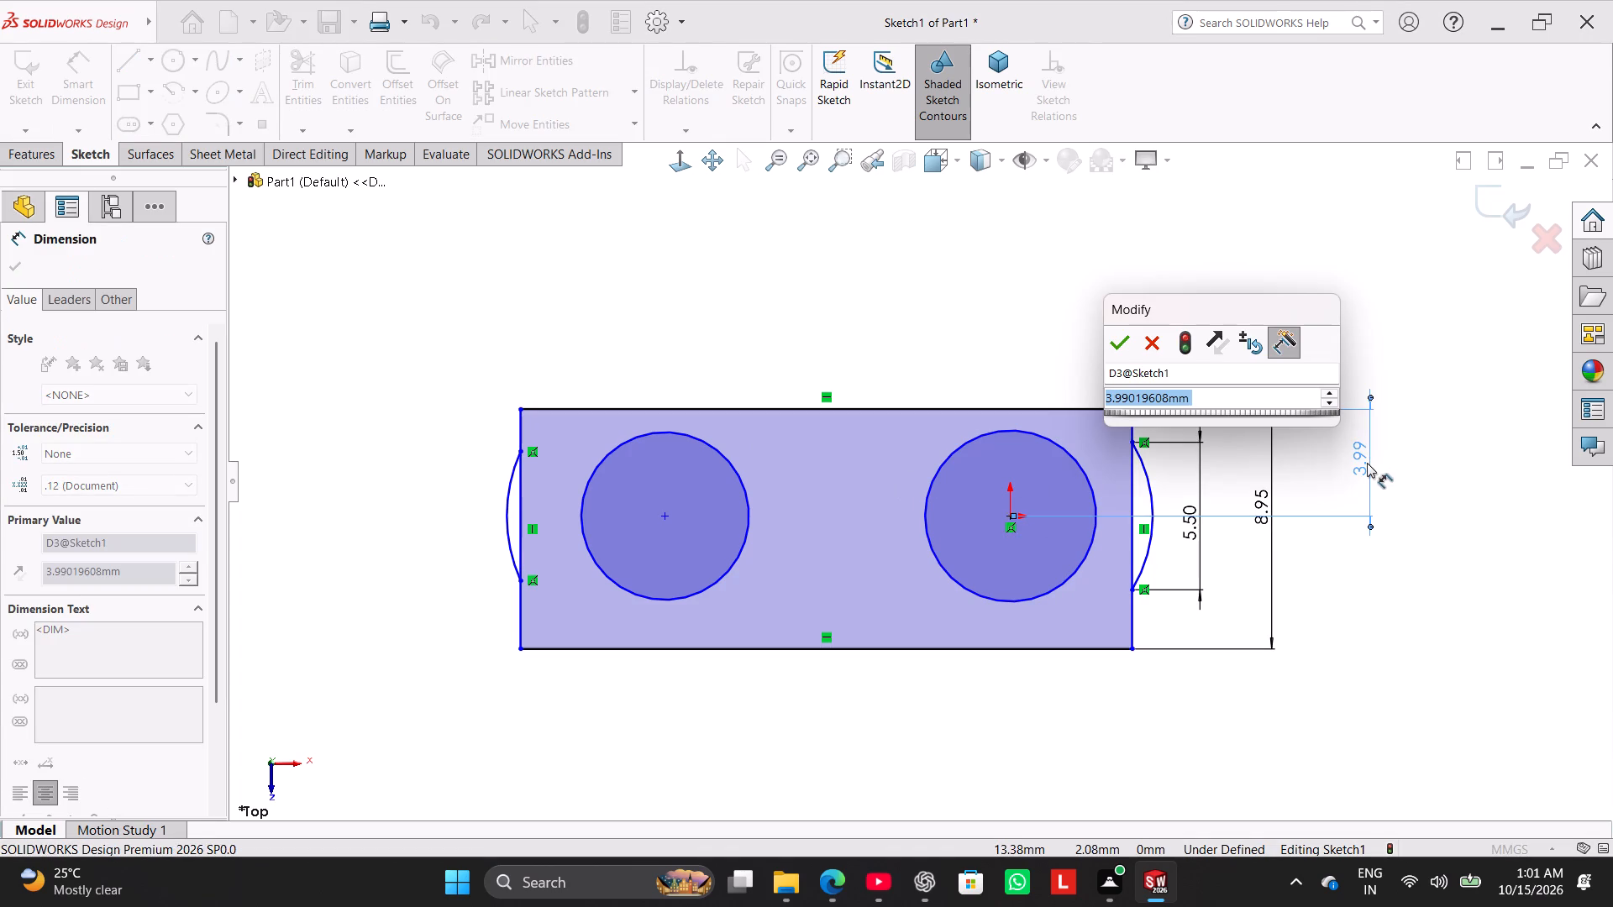
key("equal")
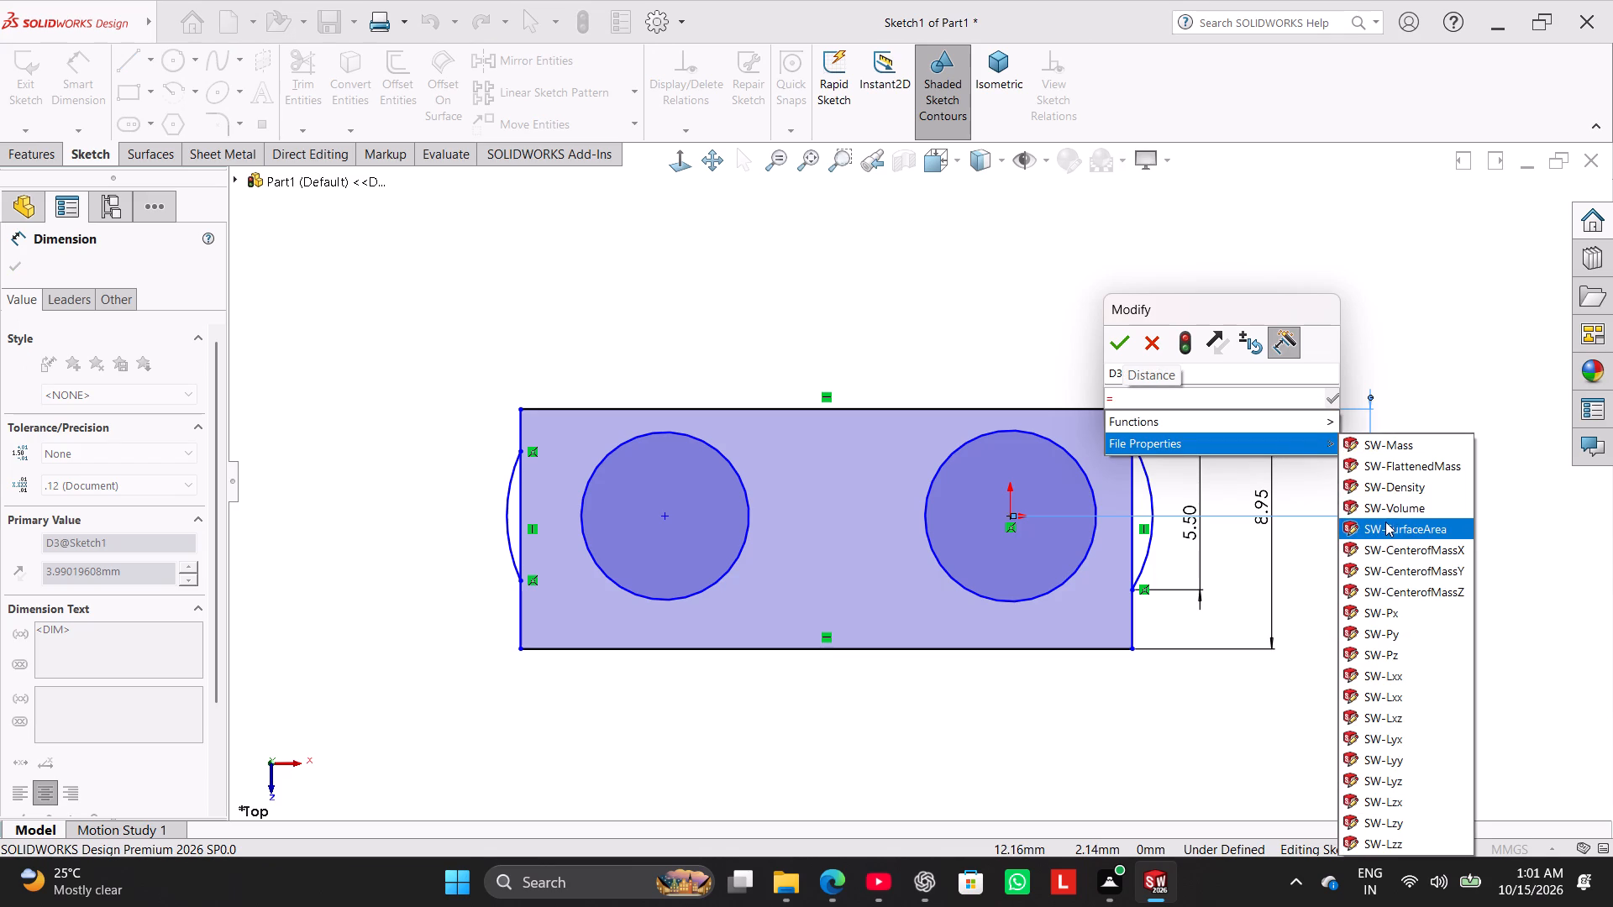
left_click(1285, 406)
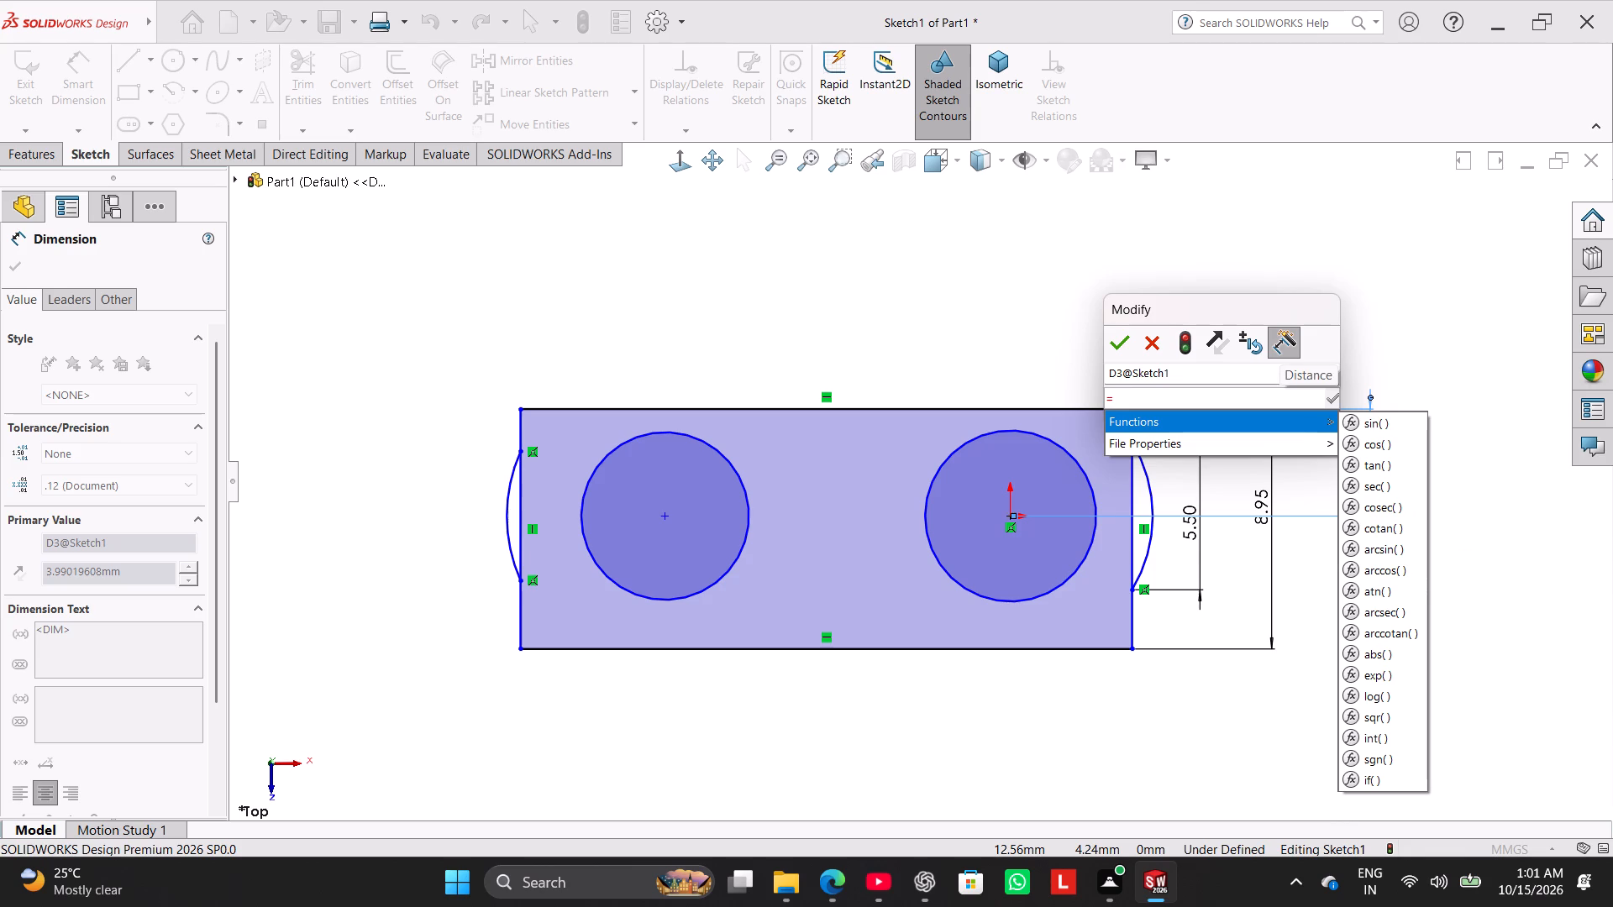
left_click(1275, 401)
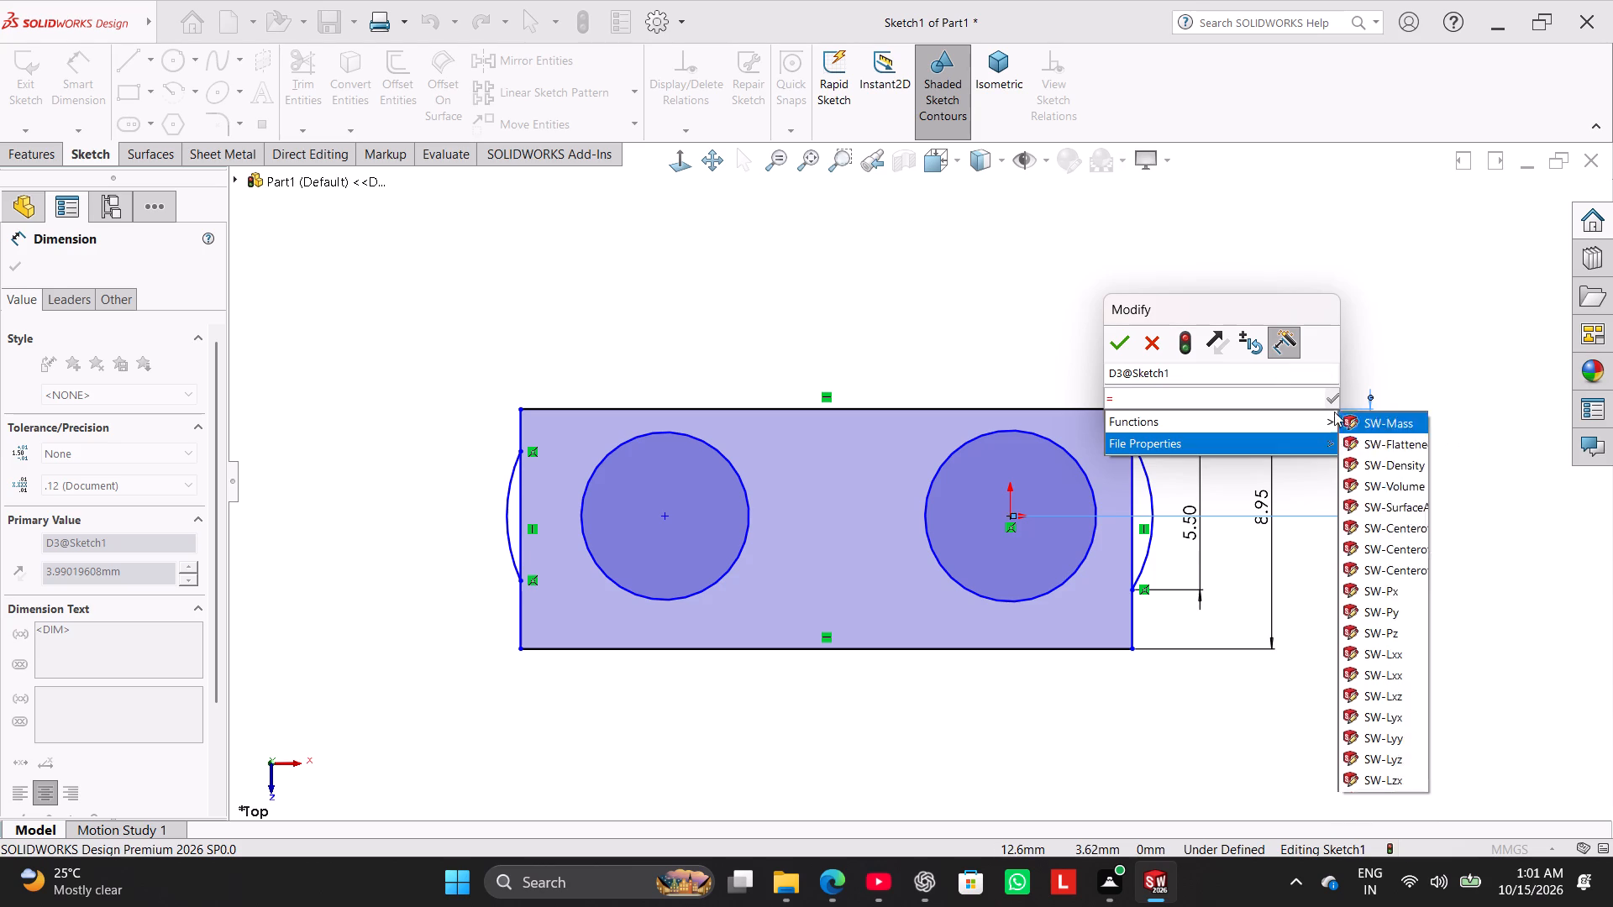
left_click(1374, 422)
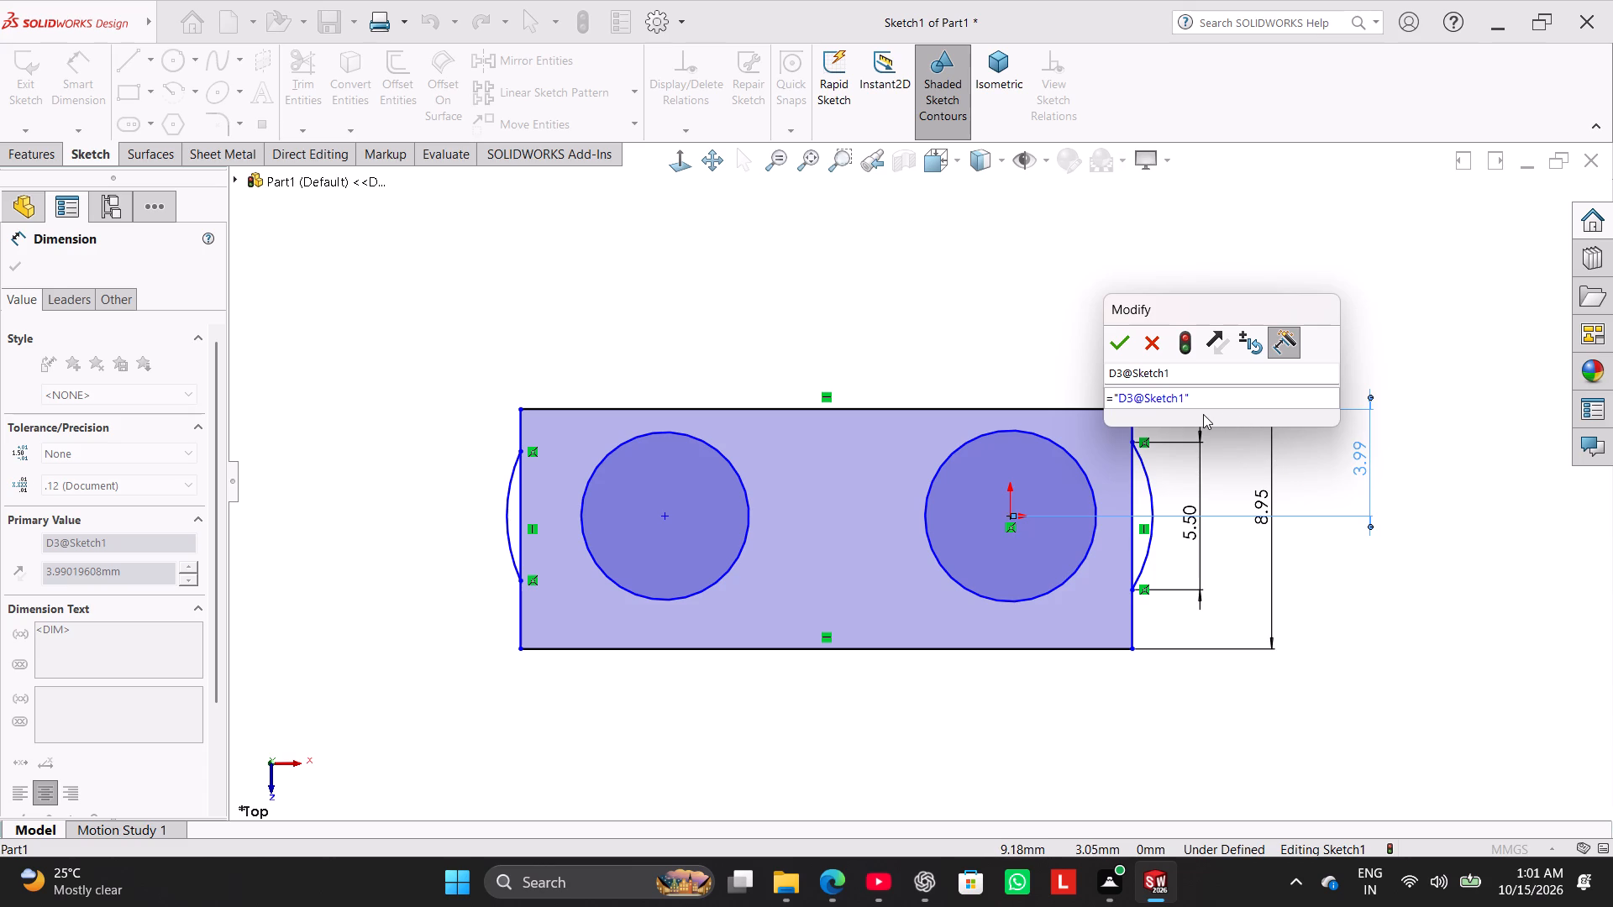
key("BackSpace")
key("BackSpace")
key("BackSpace")
key("BackSpace")
key("BackSpace")
key("BackSpace")
key("BackSpace")
key("BackSpace")
key("BackSpace")
key("BackSpace")
key("BackSpace")
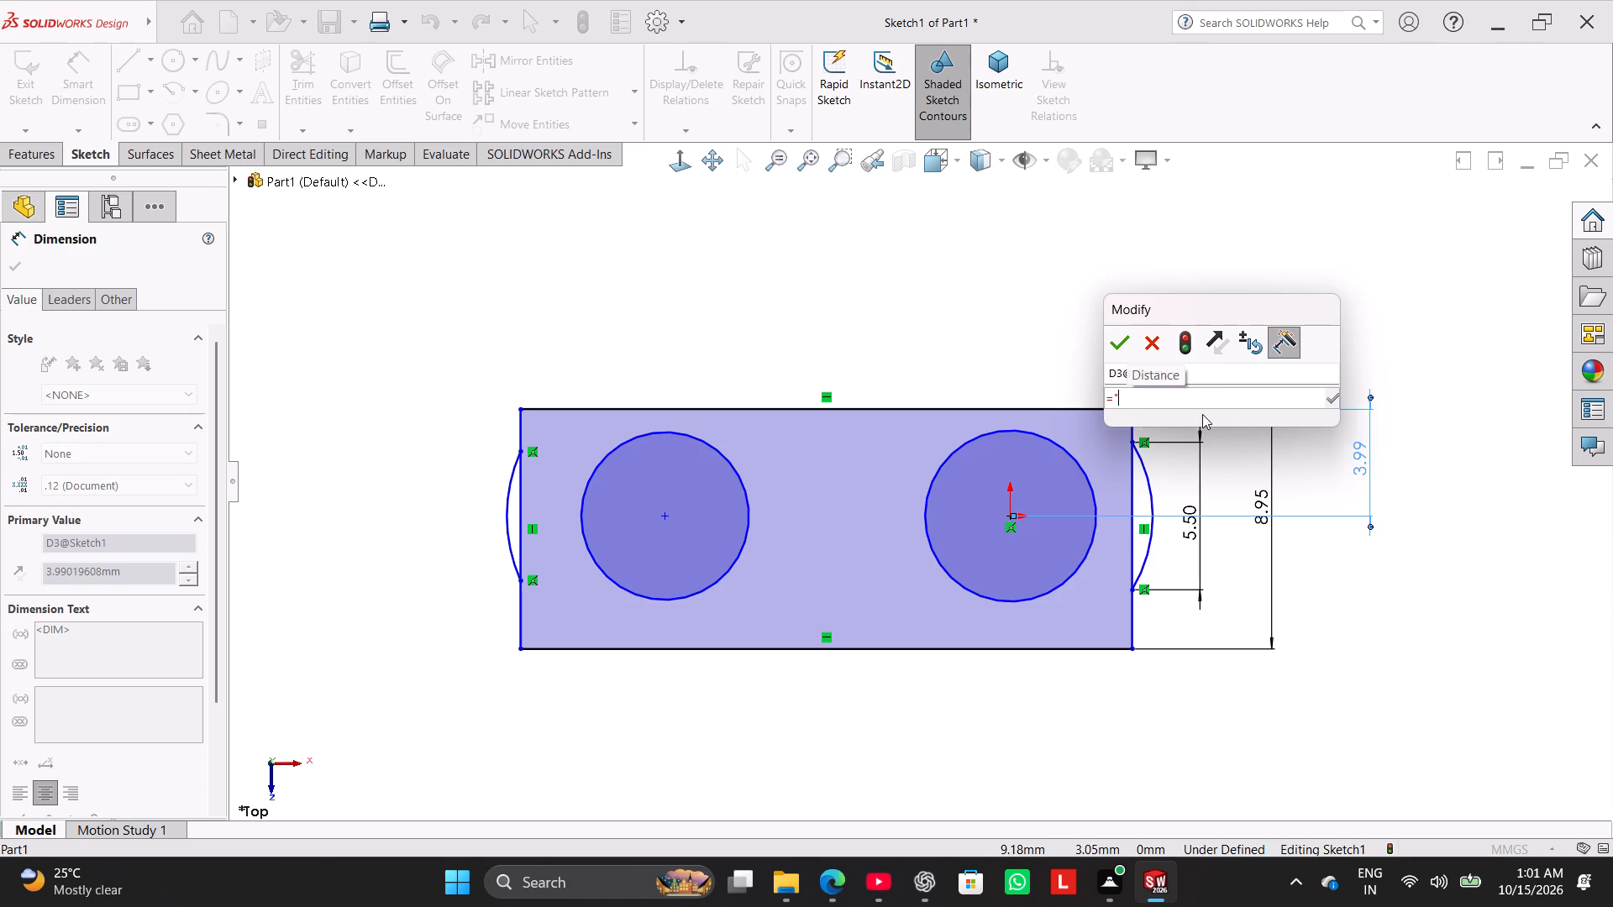
key("BackSpace")
left_click(1263, 501)
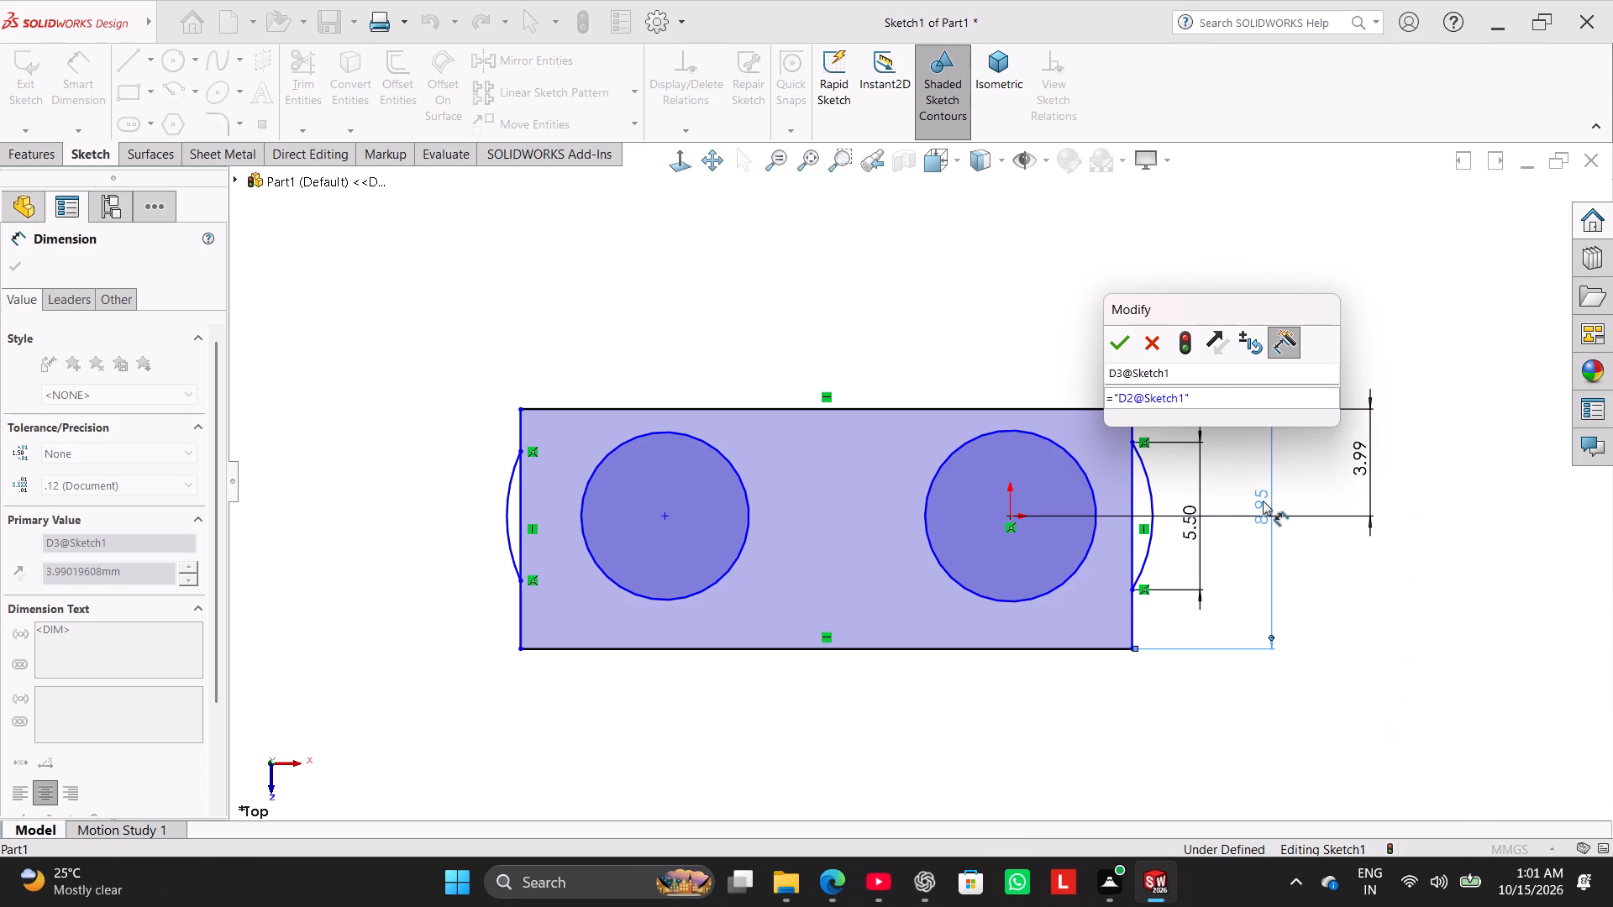
type("/2")
key("Return")
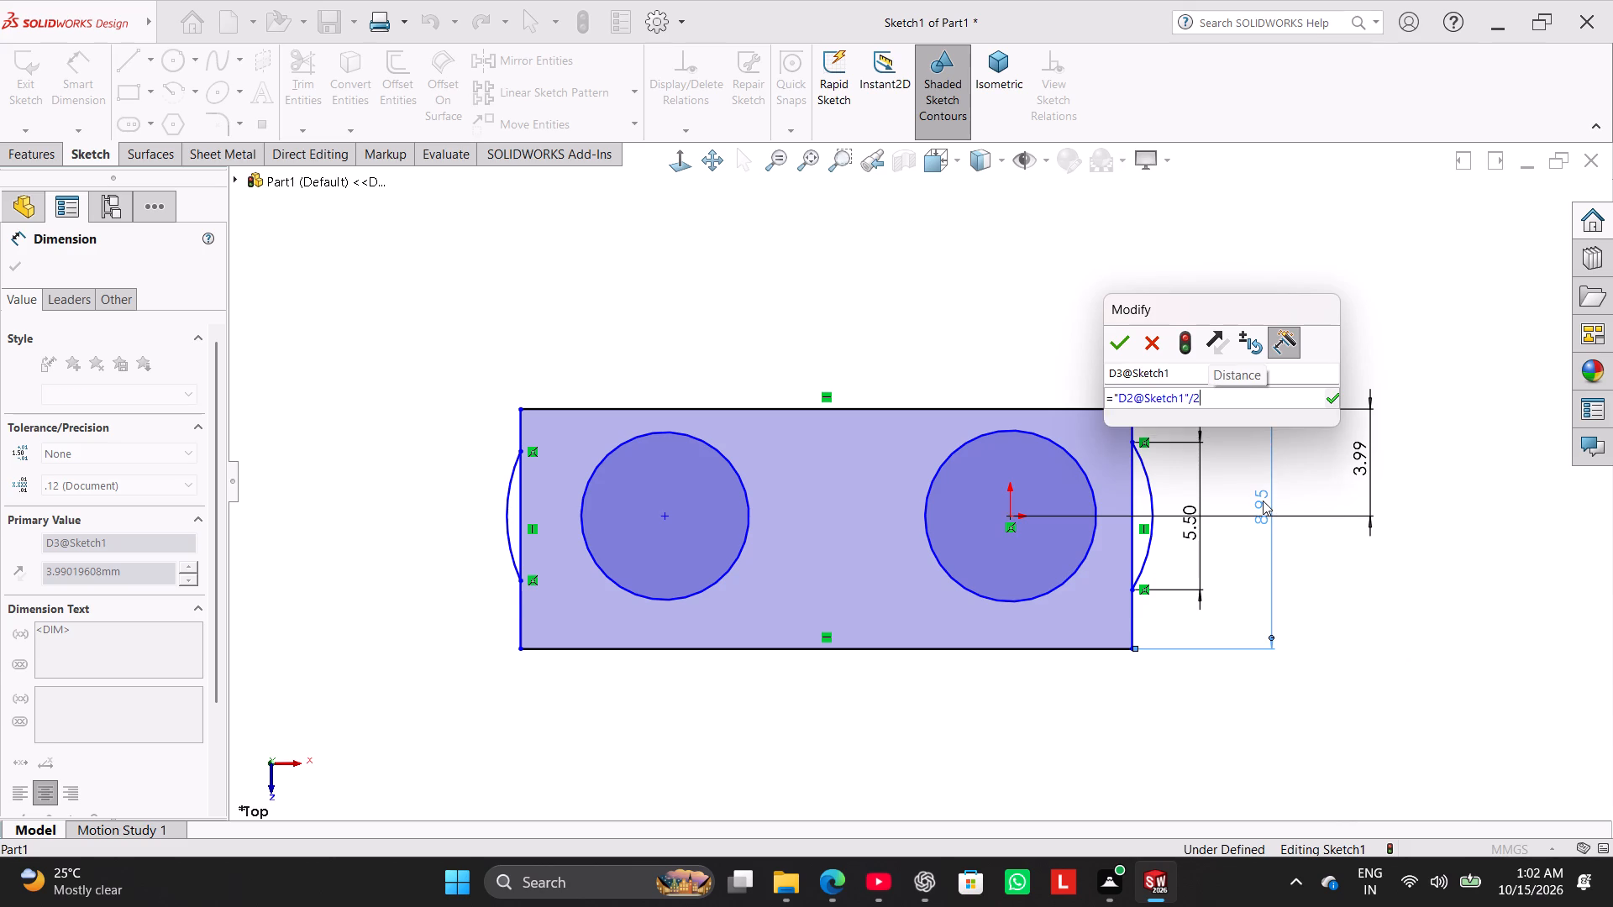
right_click(880, 327)
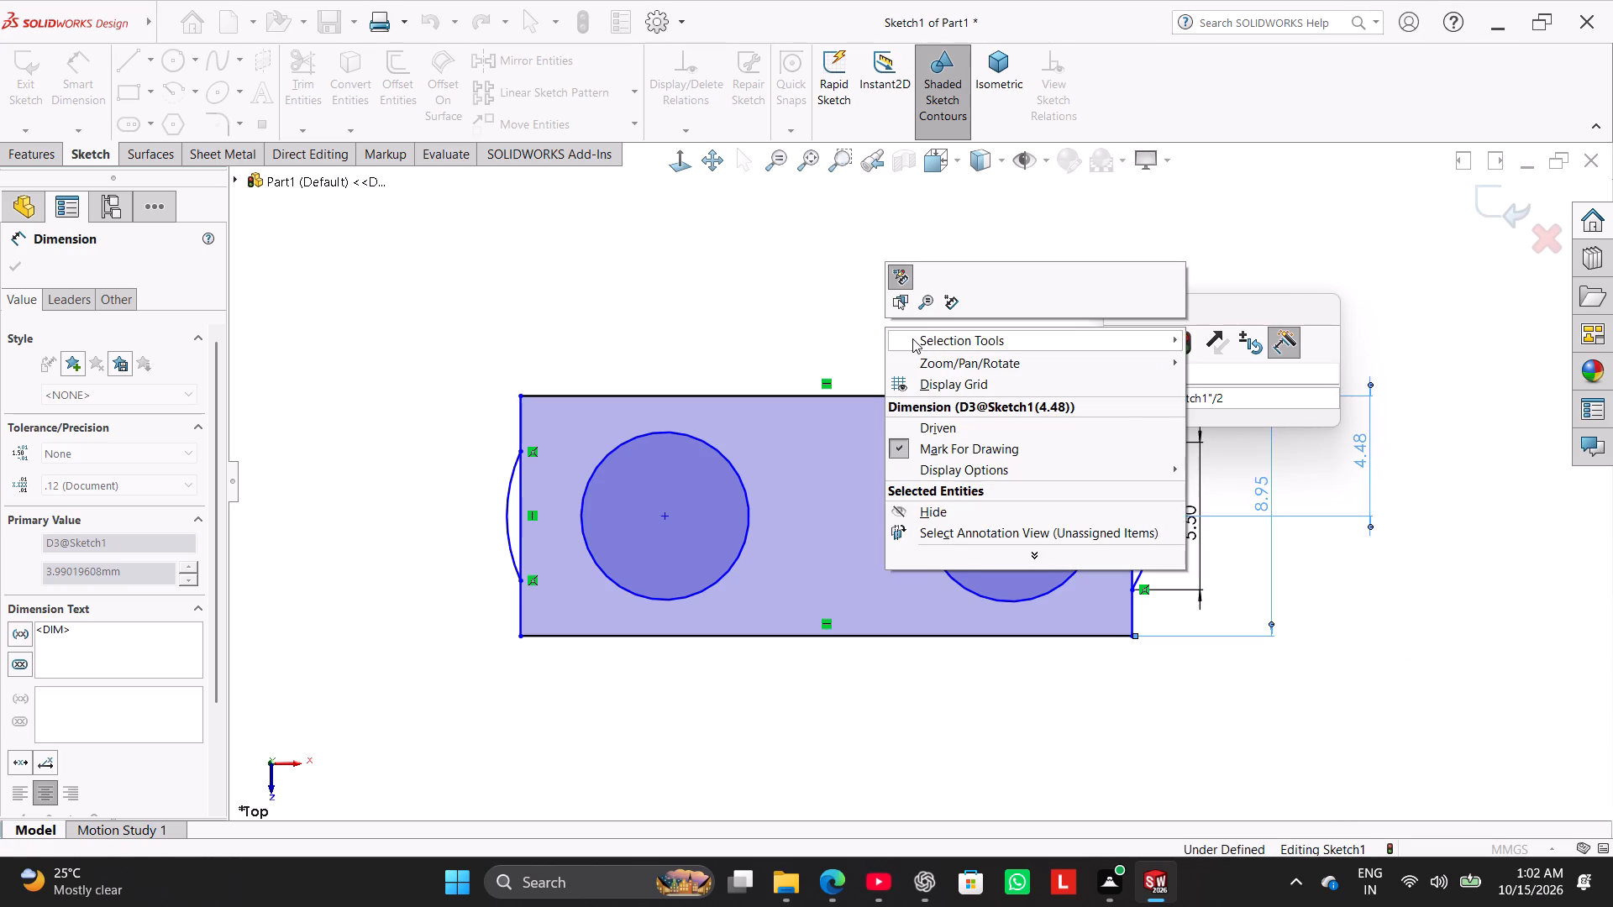
left_click(810, 315)
left_click(1125, 333)
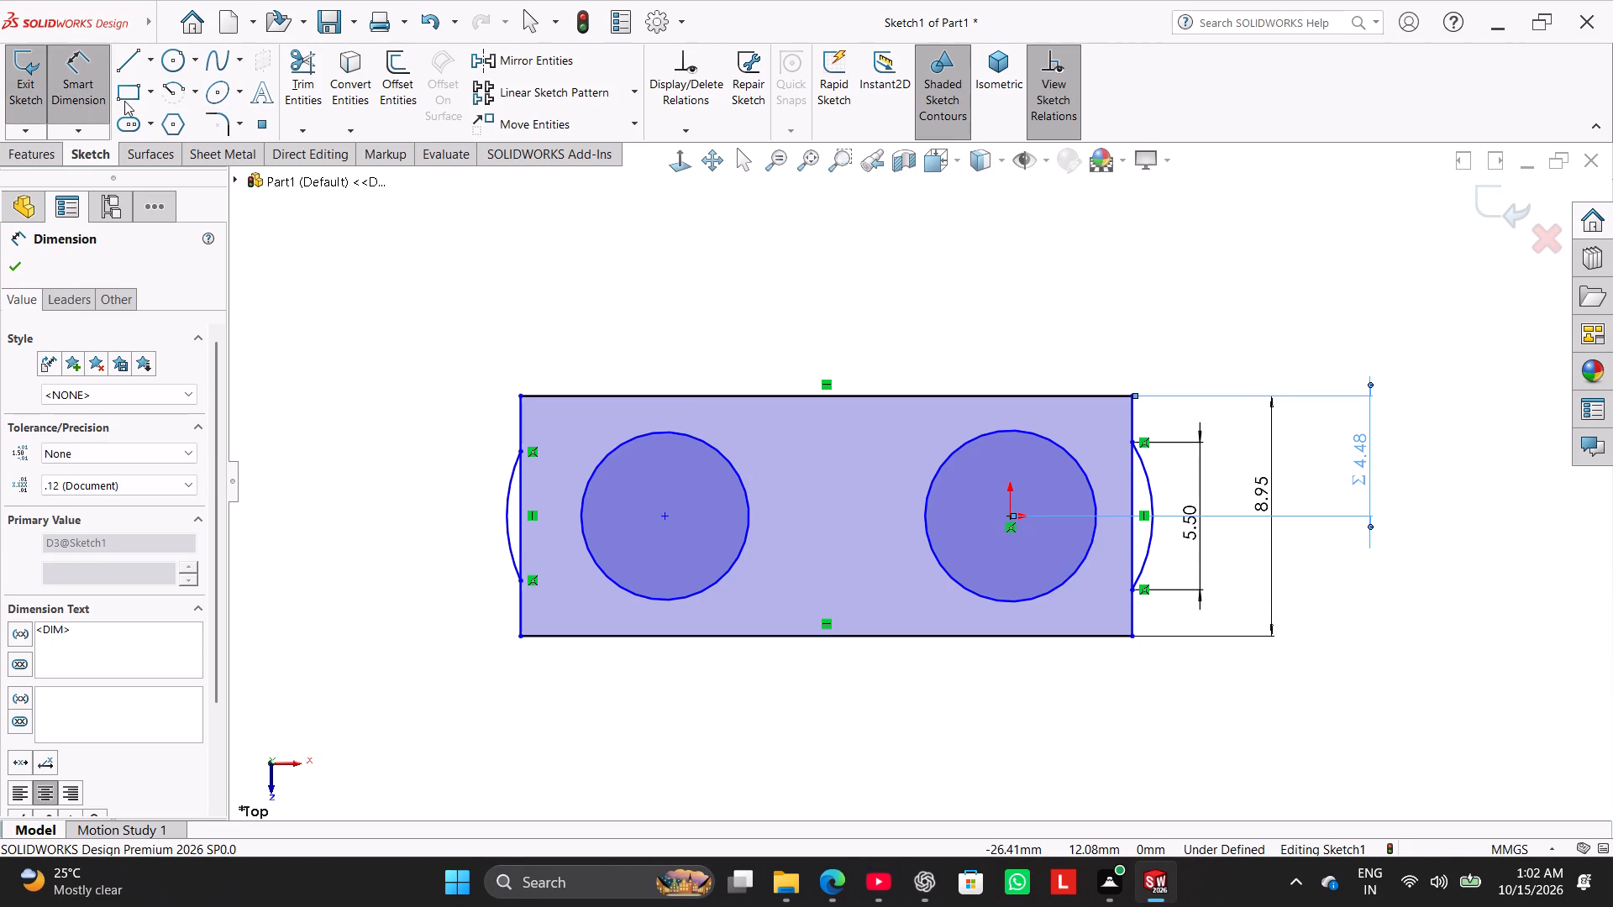
Dimension the left circle's diameter as 4.5 mm.
left_click(679, 430)
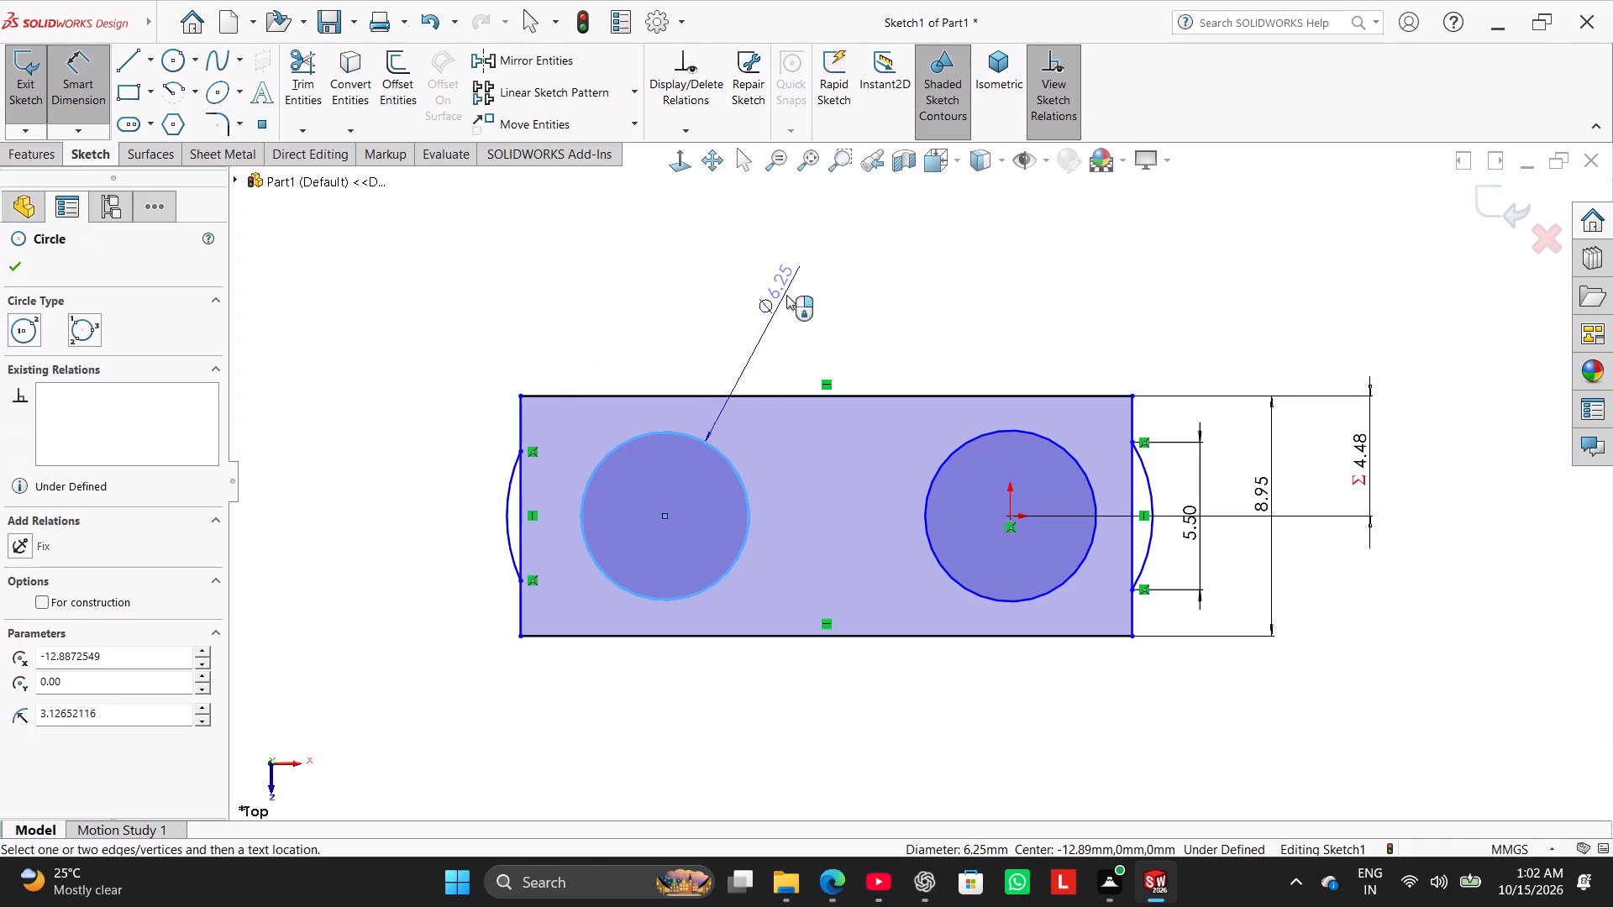
left_click(786, 295)
type("4.5")
key("Return")
right_click(886, 299)
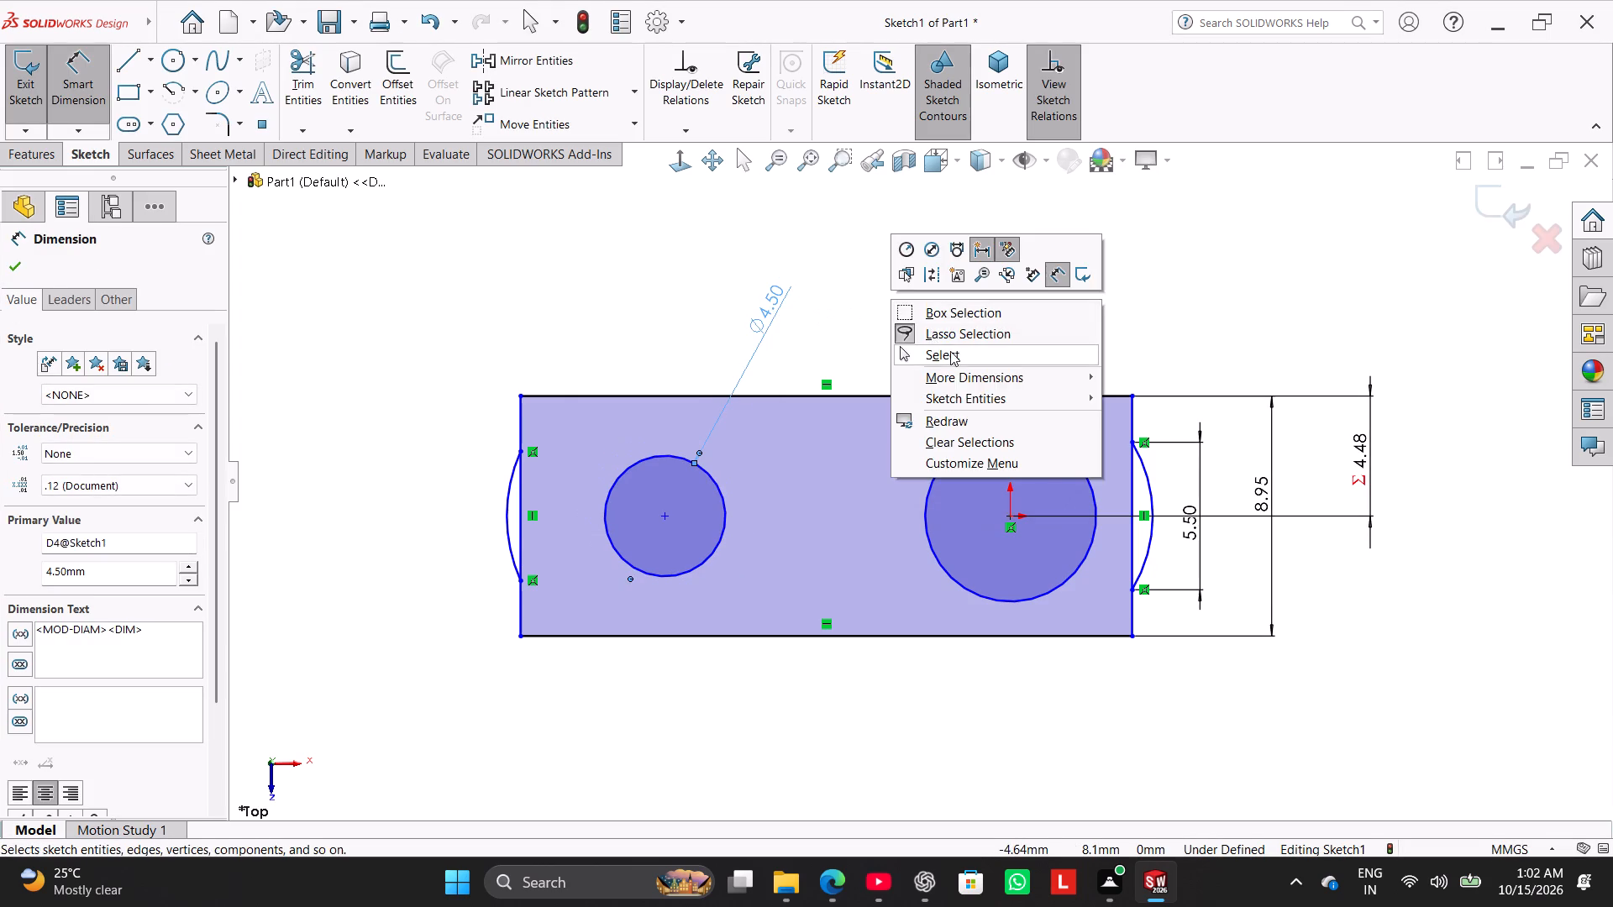
left_click(950, 351)
Add an equal relation between the circle at the origin and the left circle.
left_click(959, 447, "ctrl")
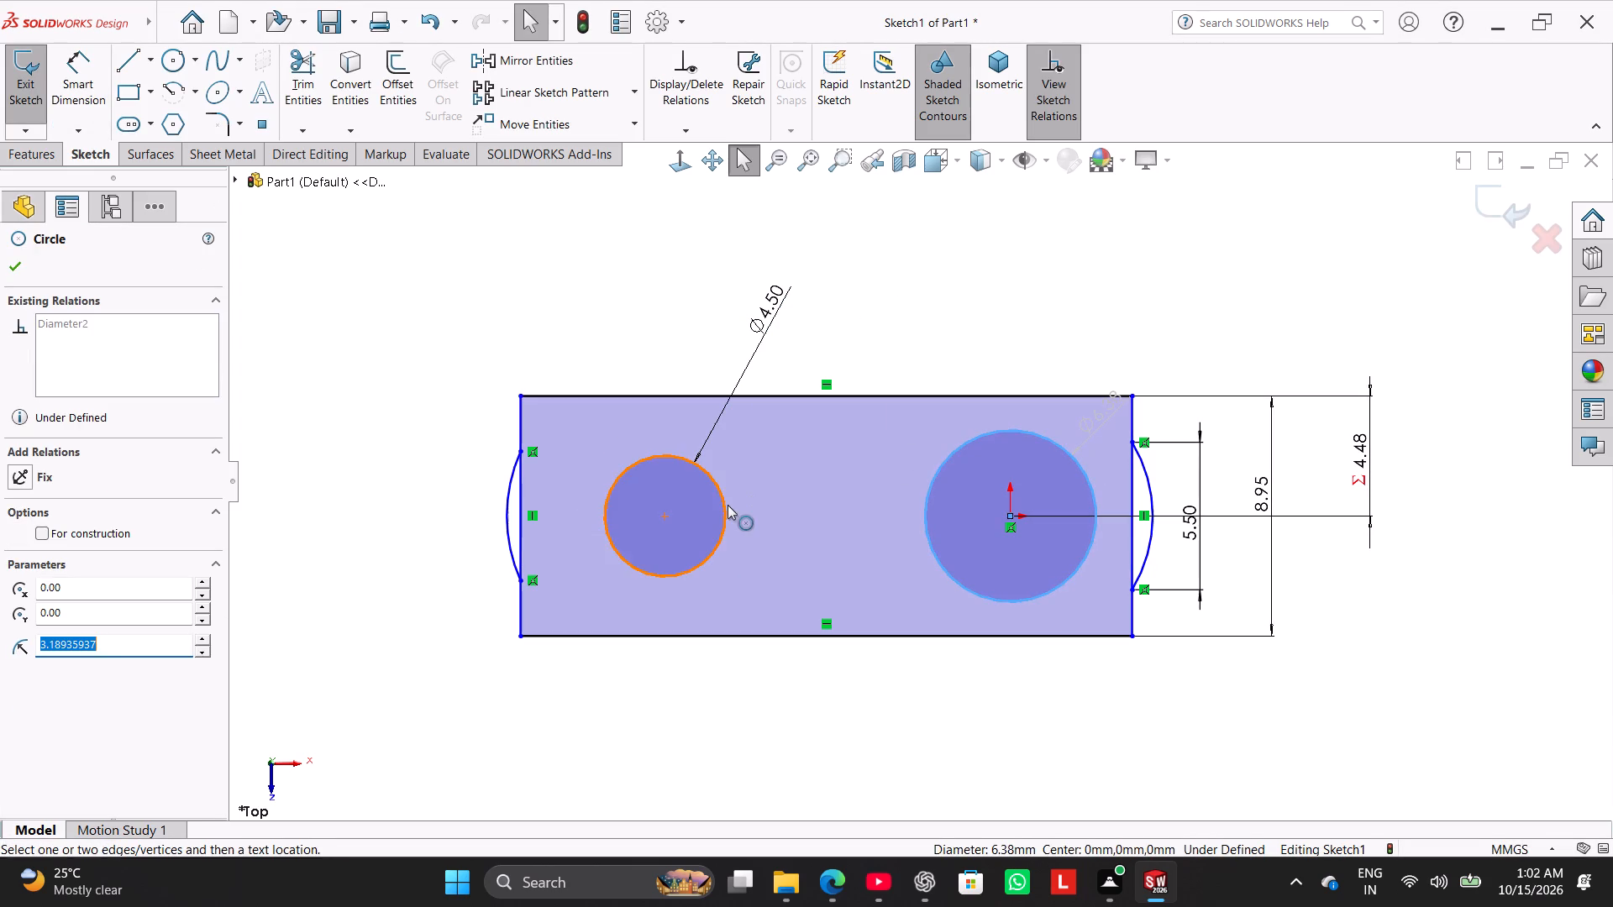
left_click(728, 505, "ctrl")
left_click(30, 639)
left_click(343, 746)
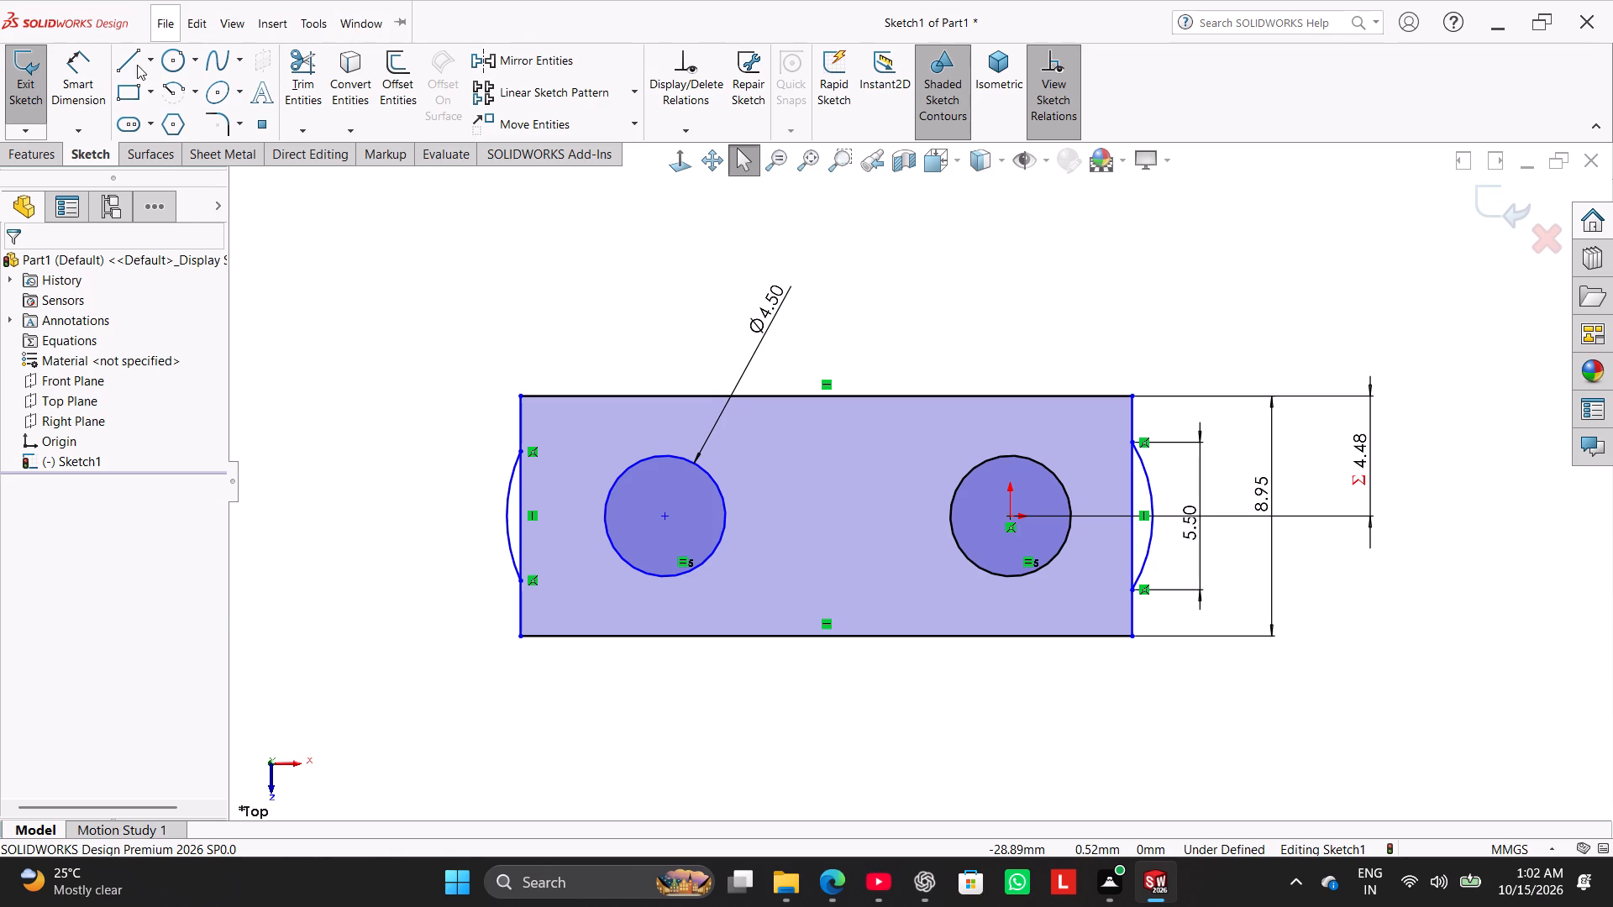
Sketch a short vertical construction line upward from the midpoint of the rectangle's bottom edge.
right_click_drag(564, 280, 441, 353)
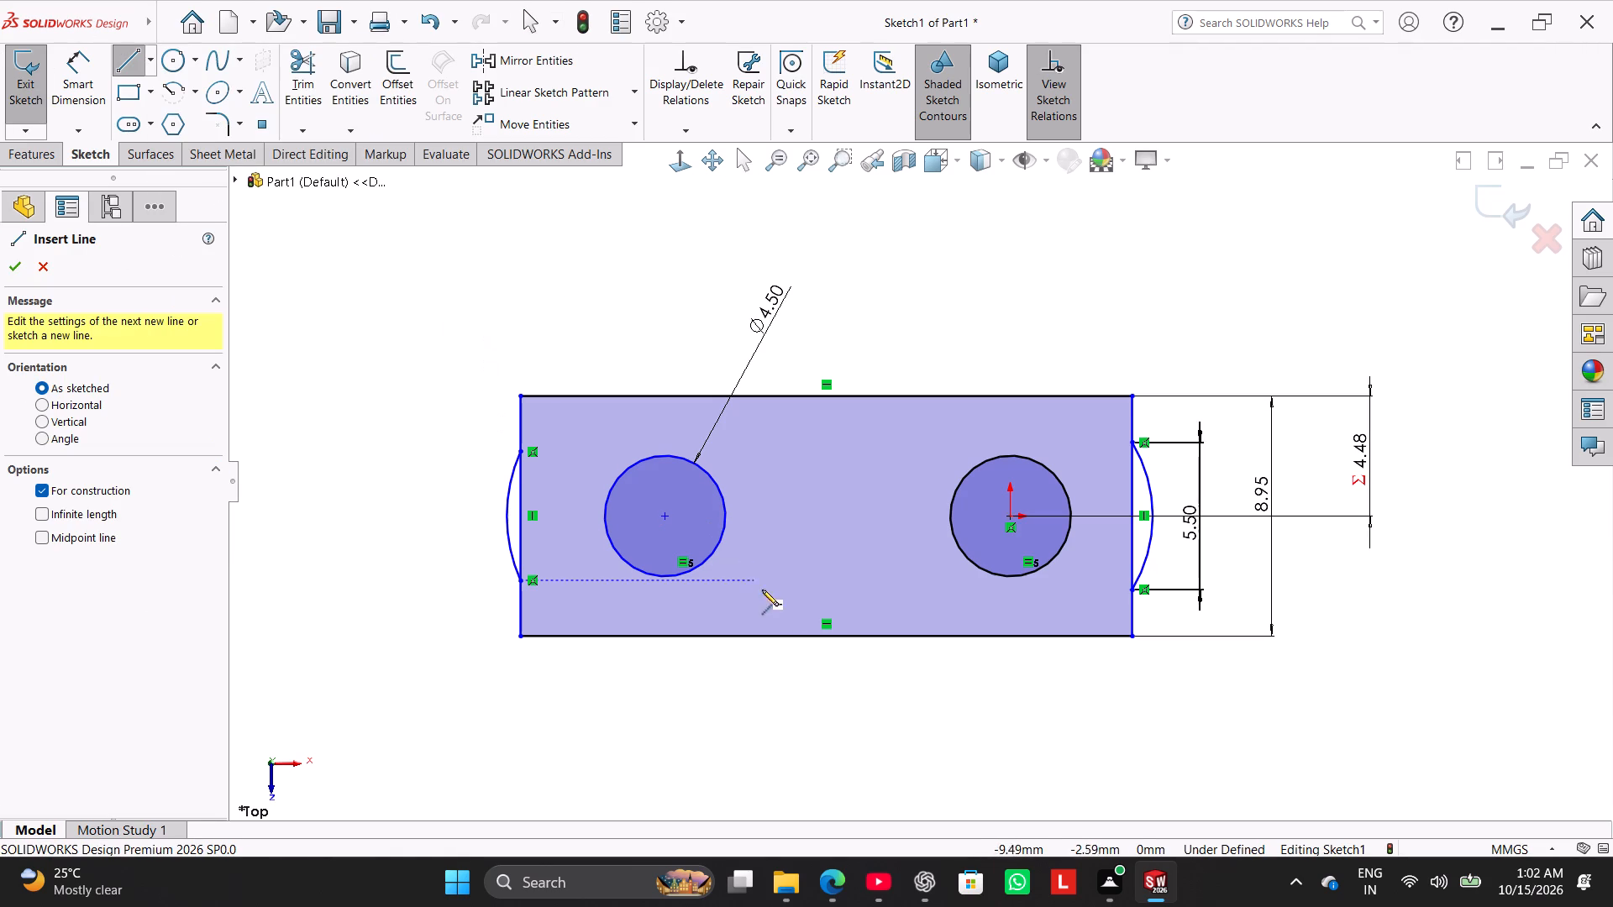
left_click(825, 634)
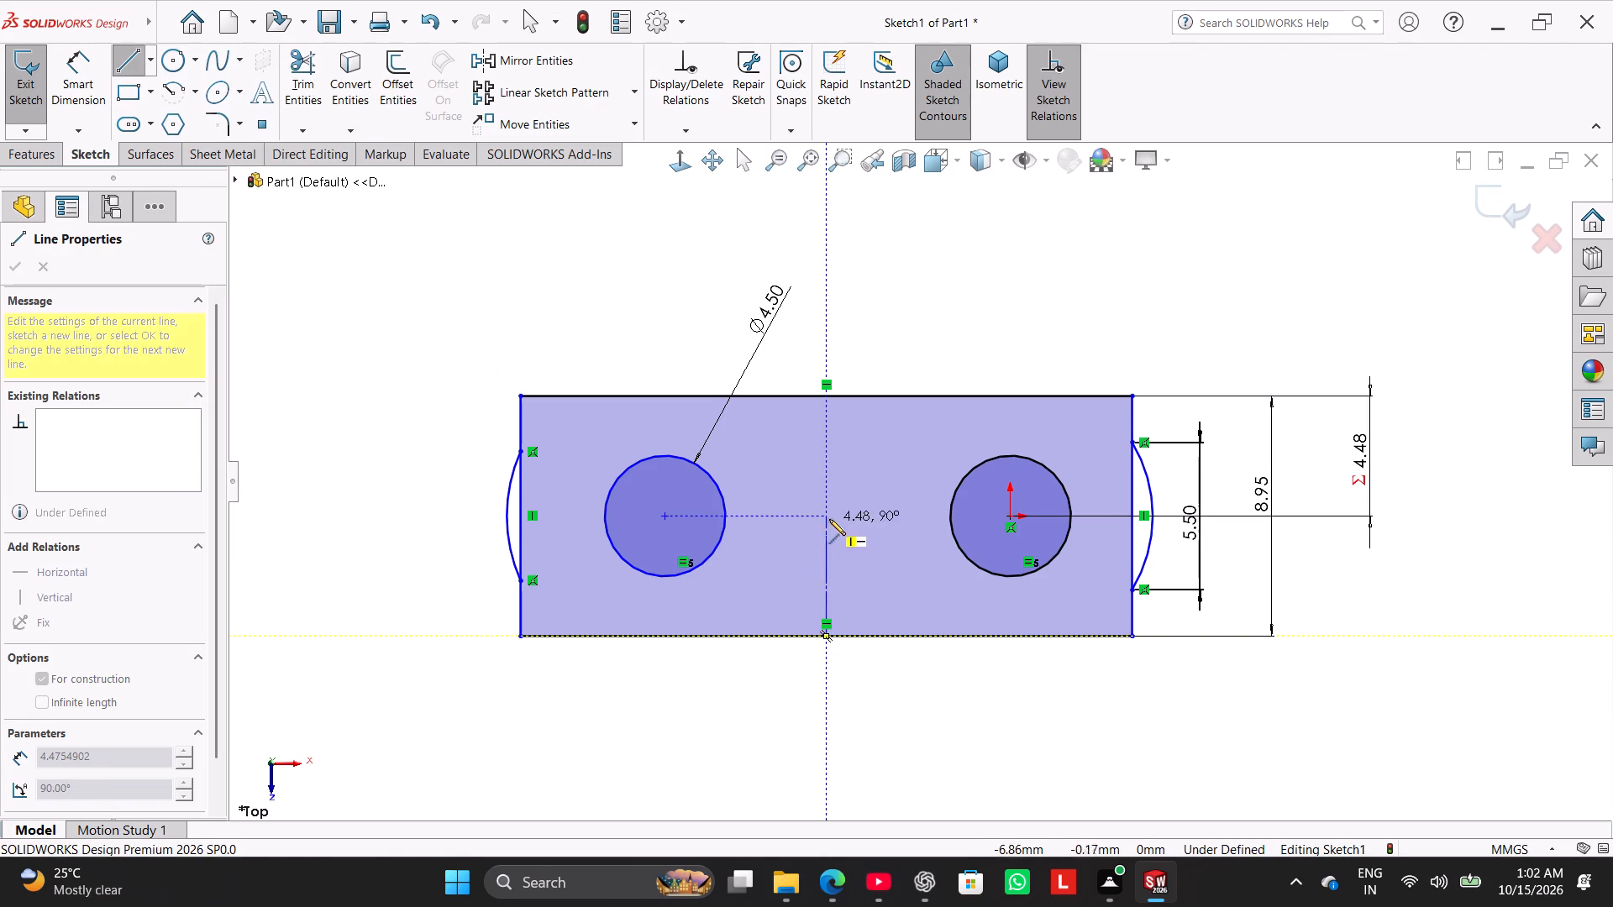
left_click(830, 553)
right_click(875, 558)
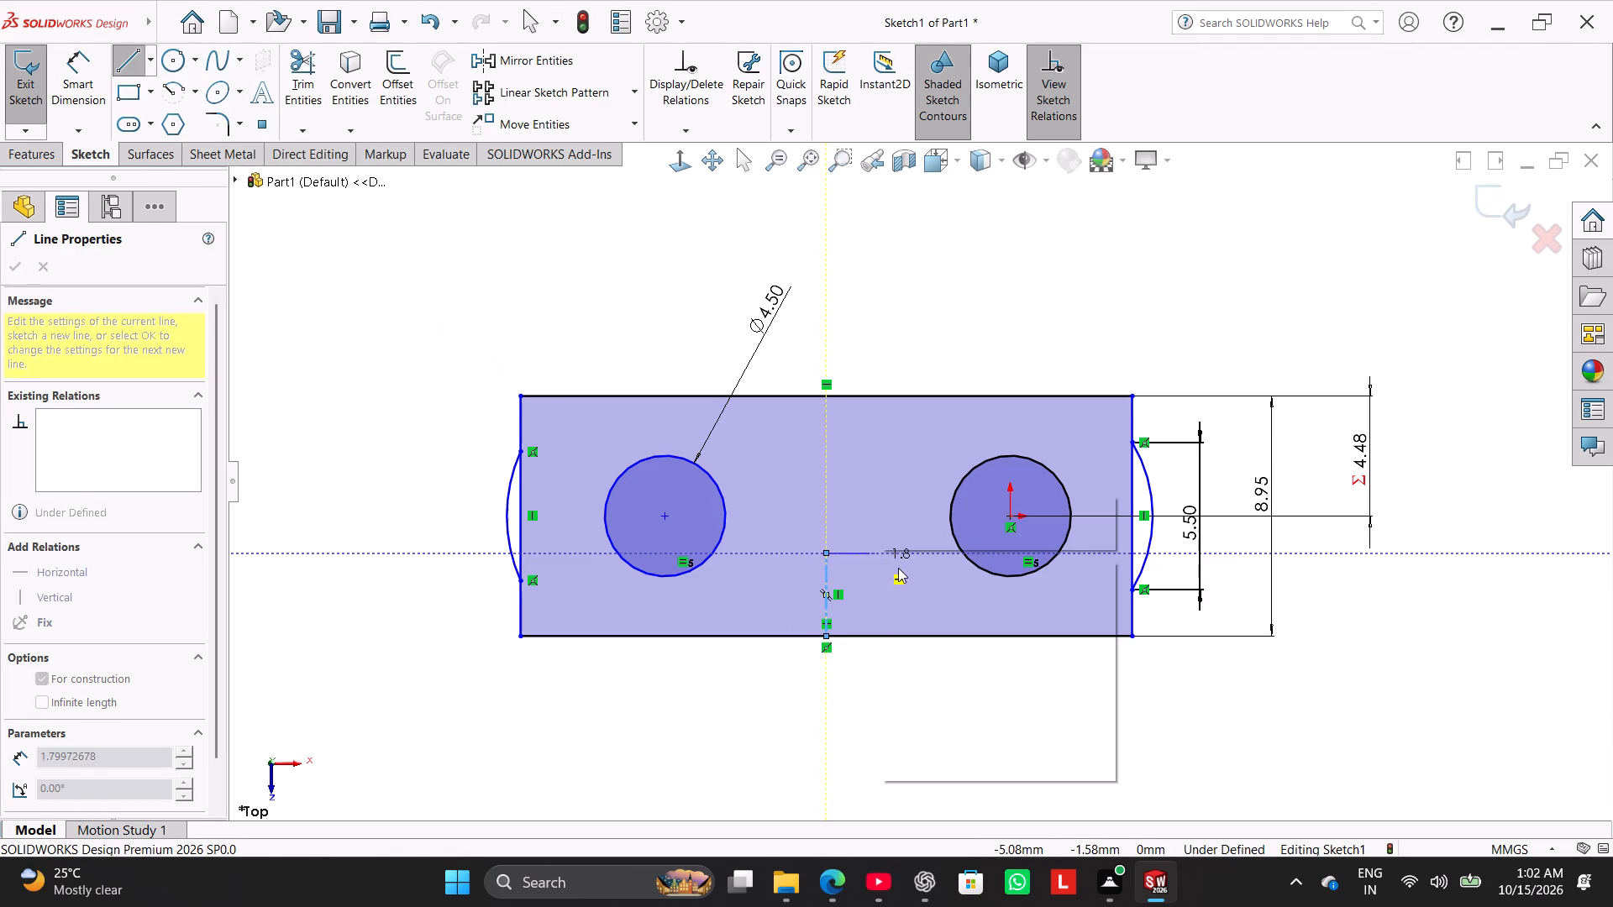
left_click(898, 568)
Make the two circles symmetric about the vertical construction line.
left_click(996, 572, "ctrl")
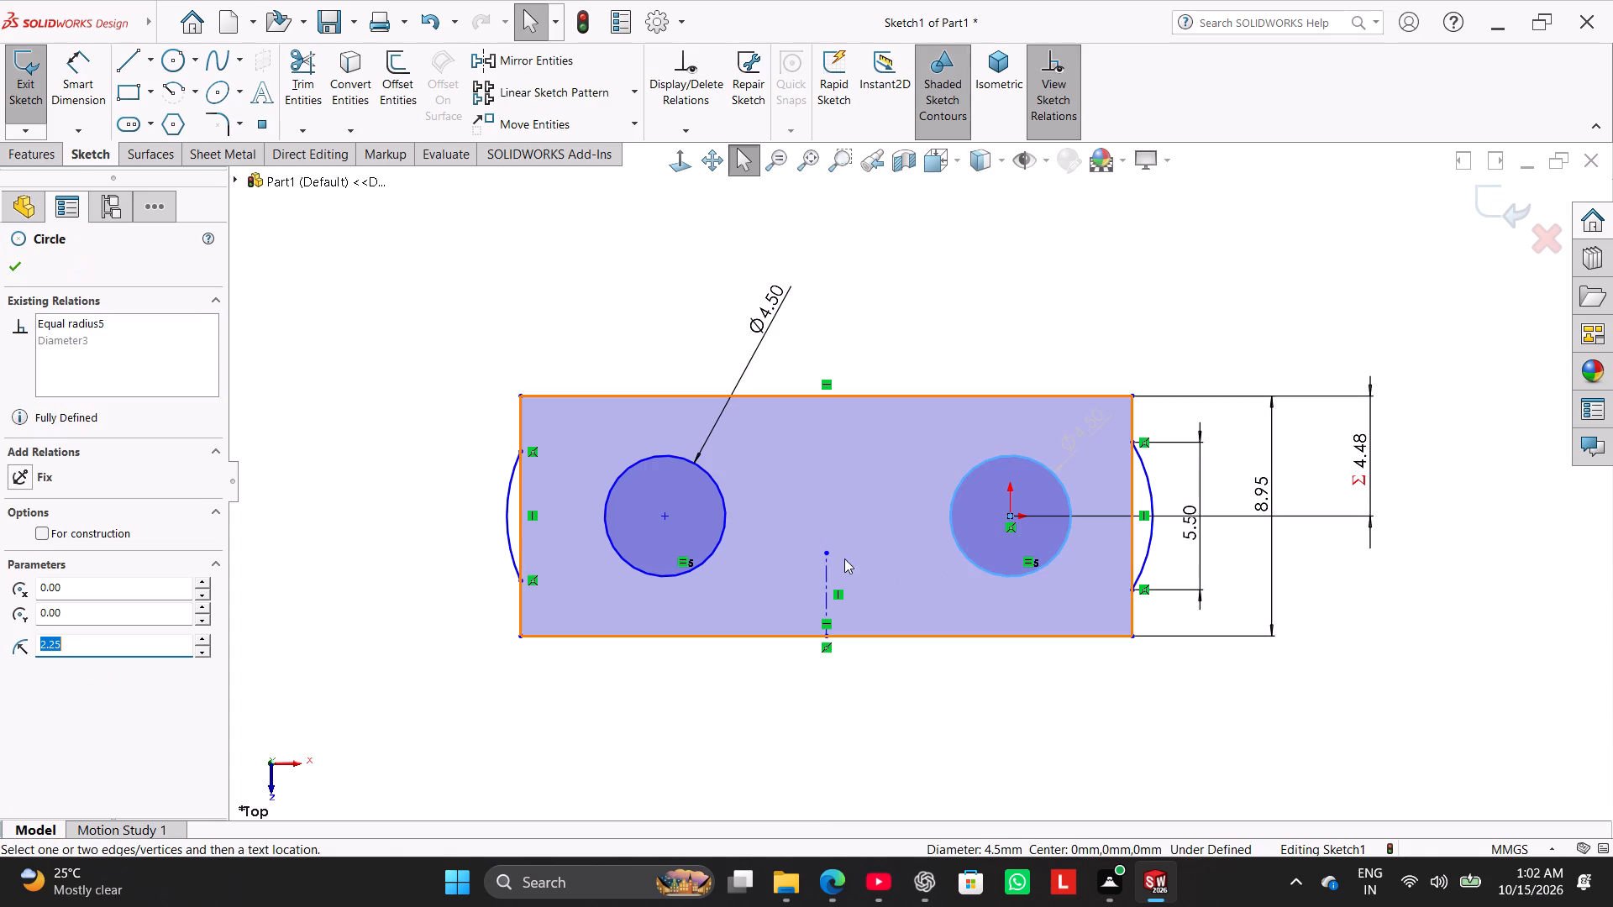
left_click(828, 561, "ctrl")
left_click(726, 518, "ctrl")
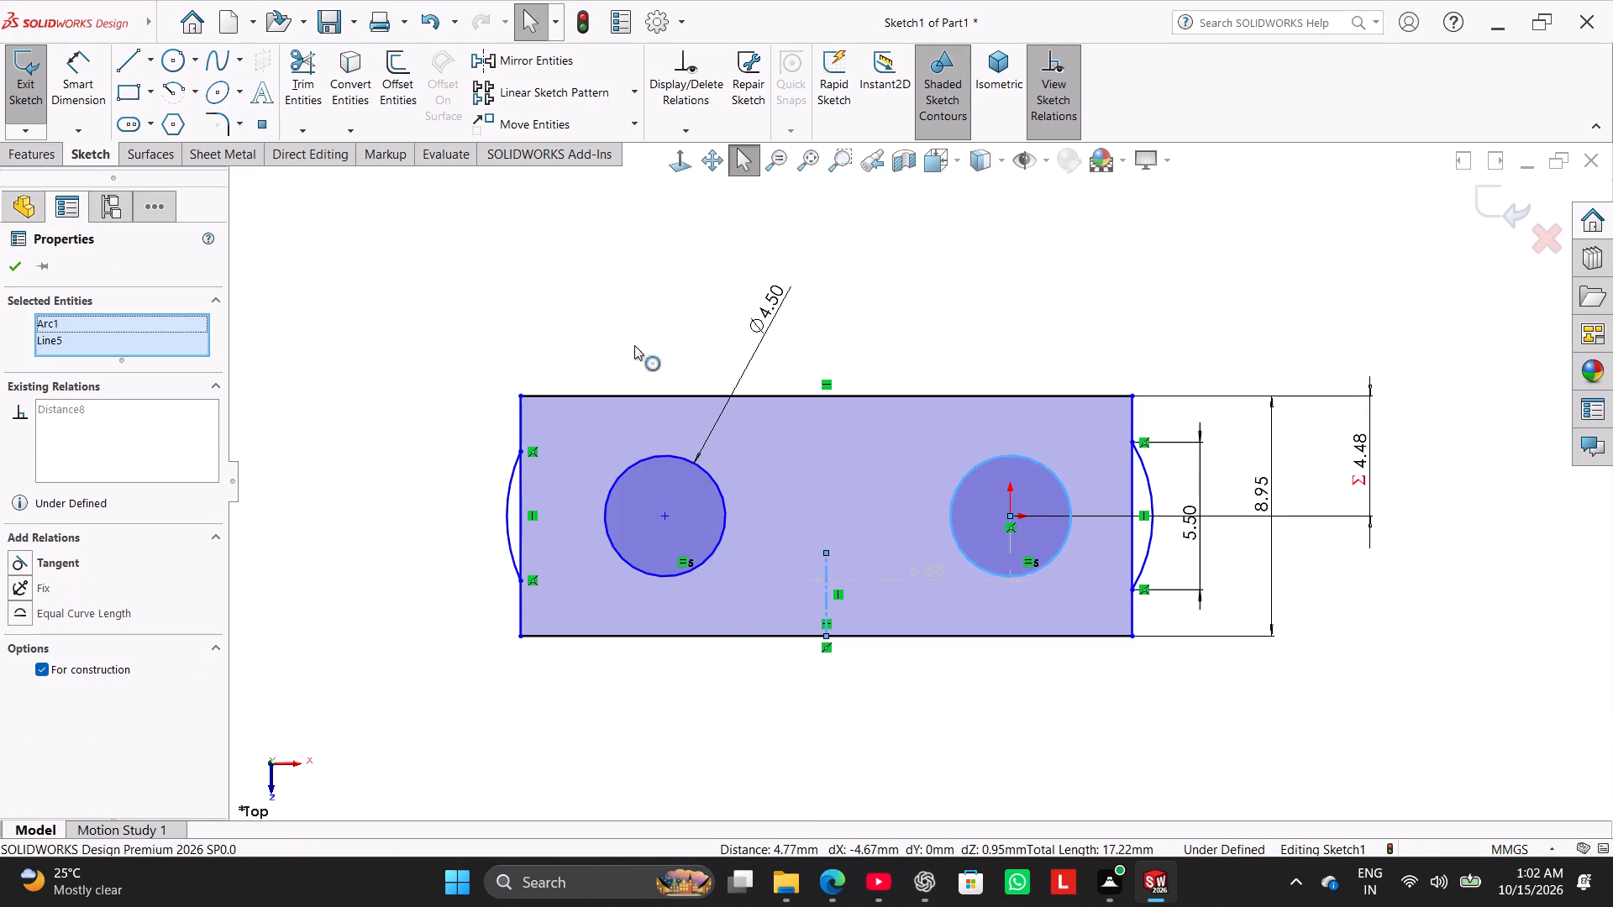
left_click(575, 117)
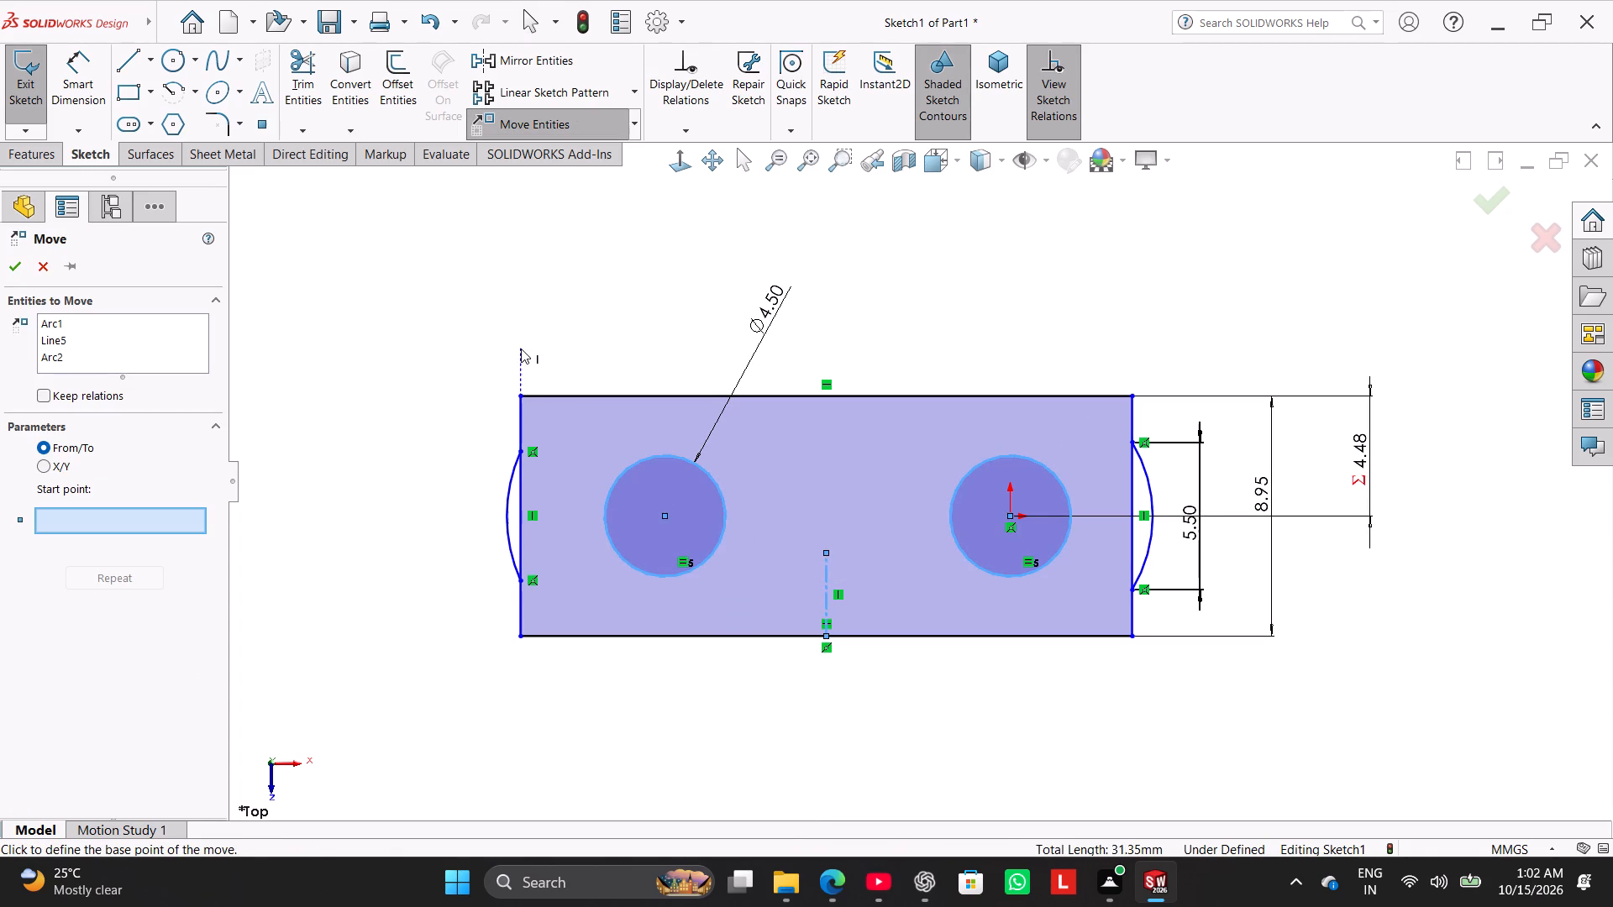
left_click(495, 344)
left_click(402, 581)
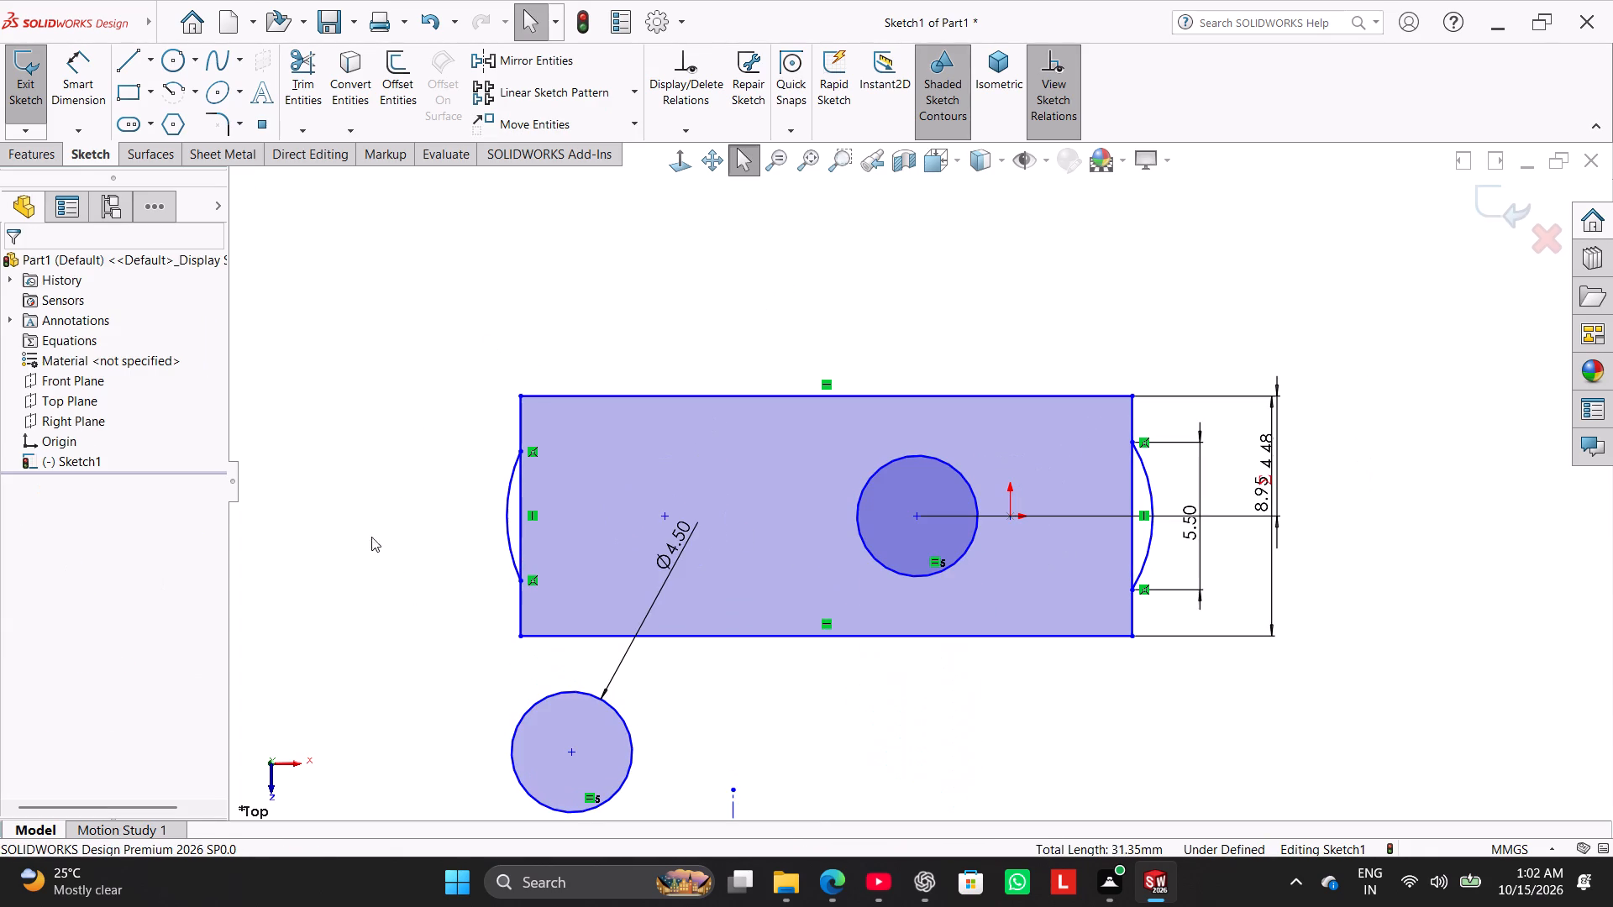
key("ctrl+z")
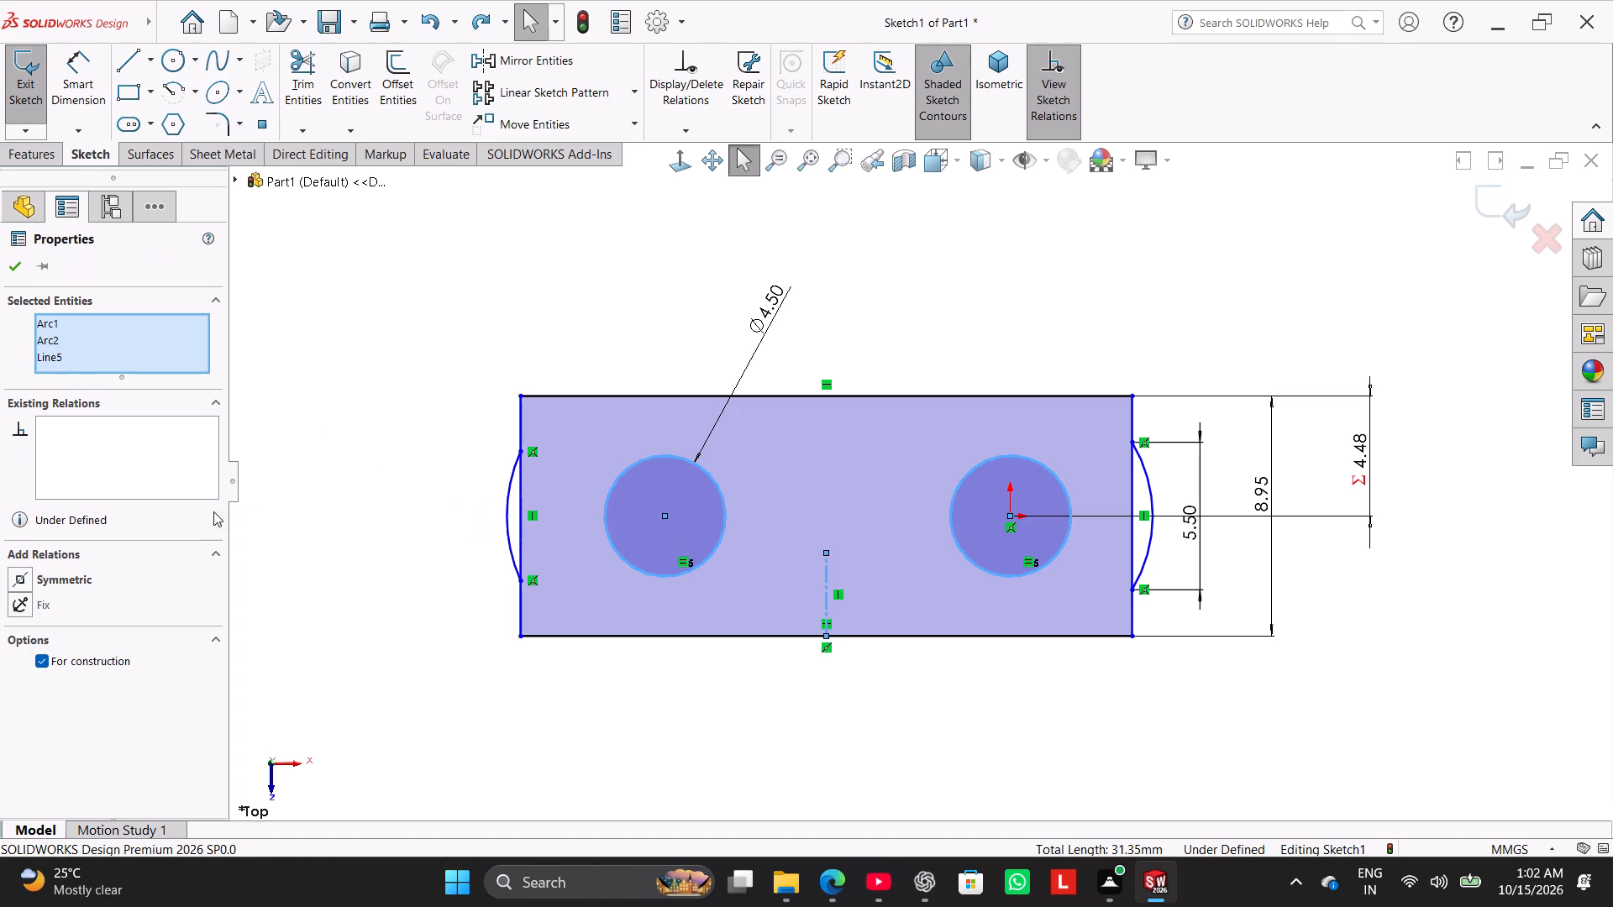
left_click(48, 583)
left_click(440, 522)
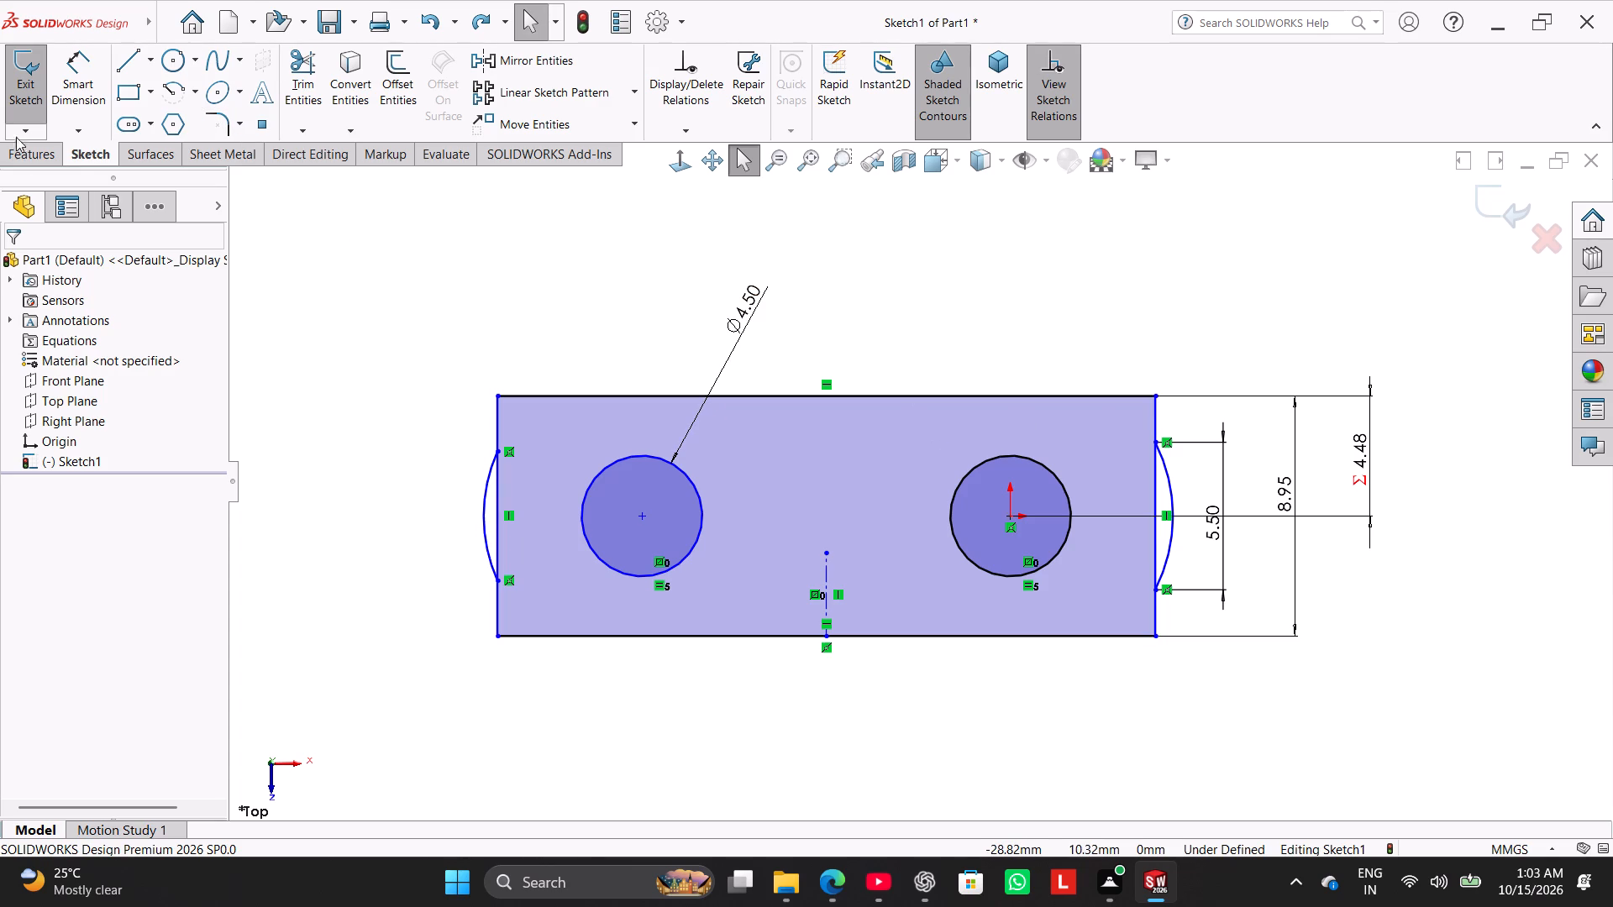
Dimension the length of the rectangle's bottom edge as 10.83 mm.
left_click(59, 78)
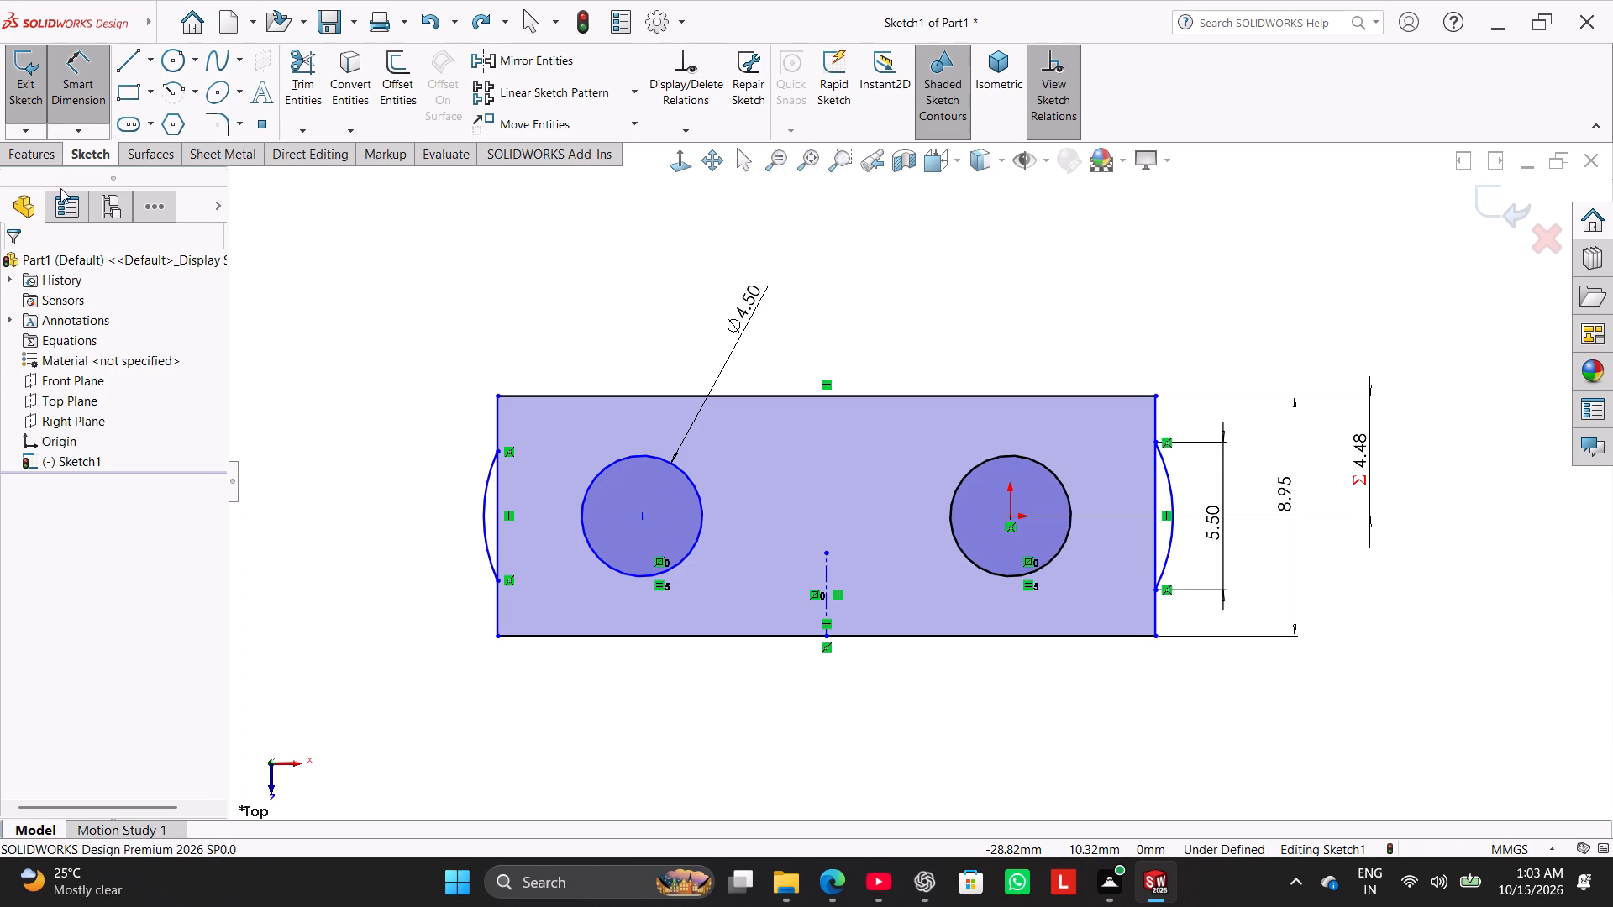
left_click(769, 637)
left_click(843, 721)
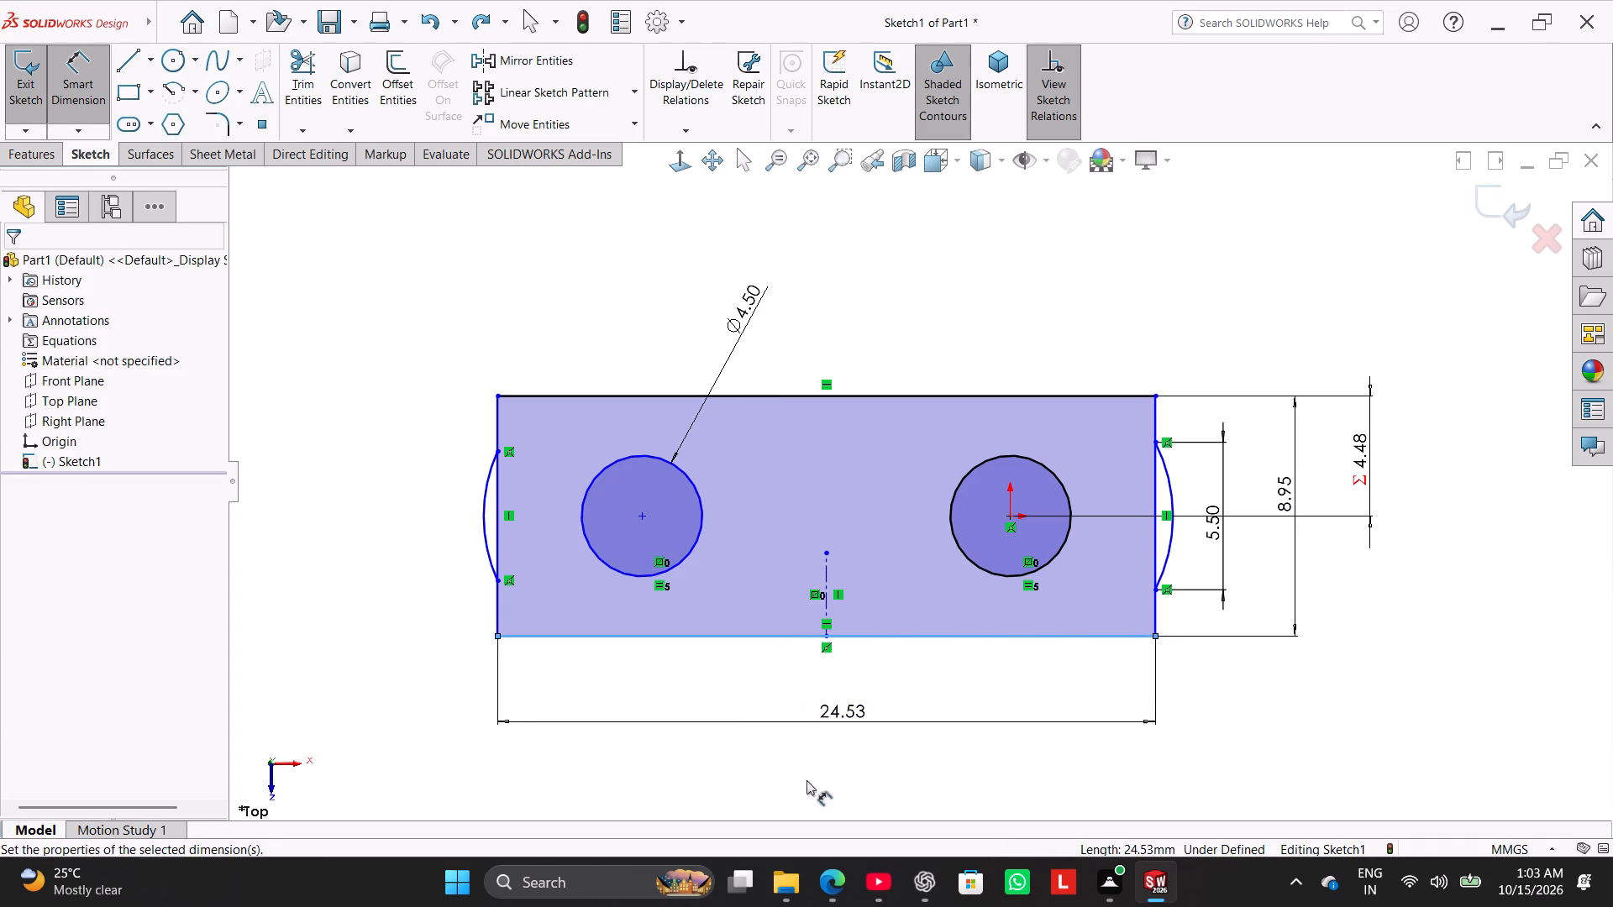
type("10.")
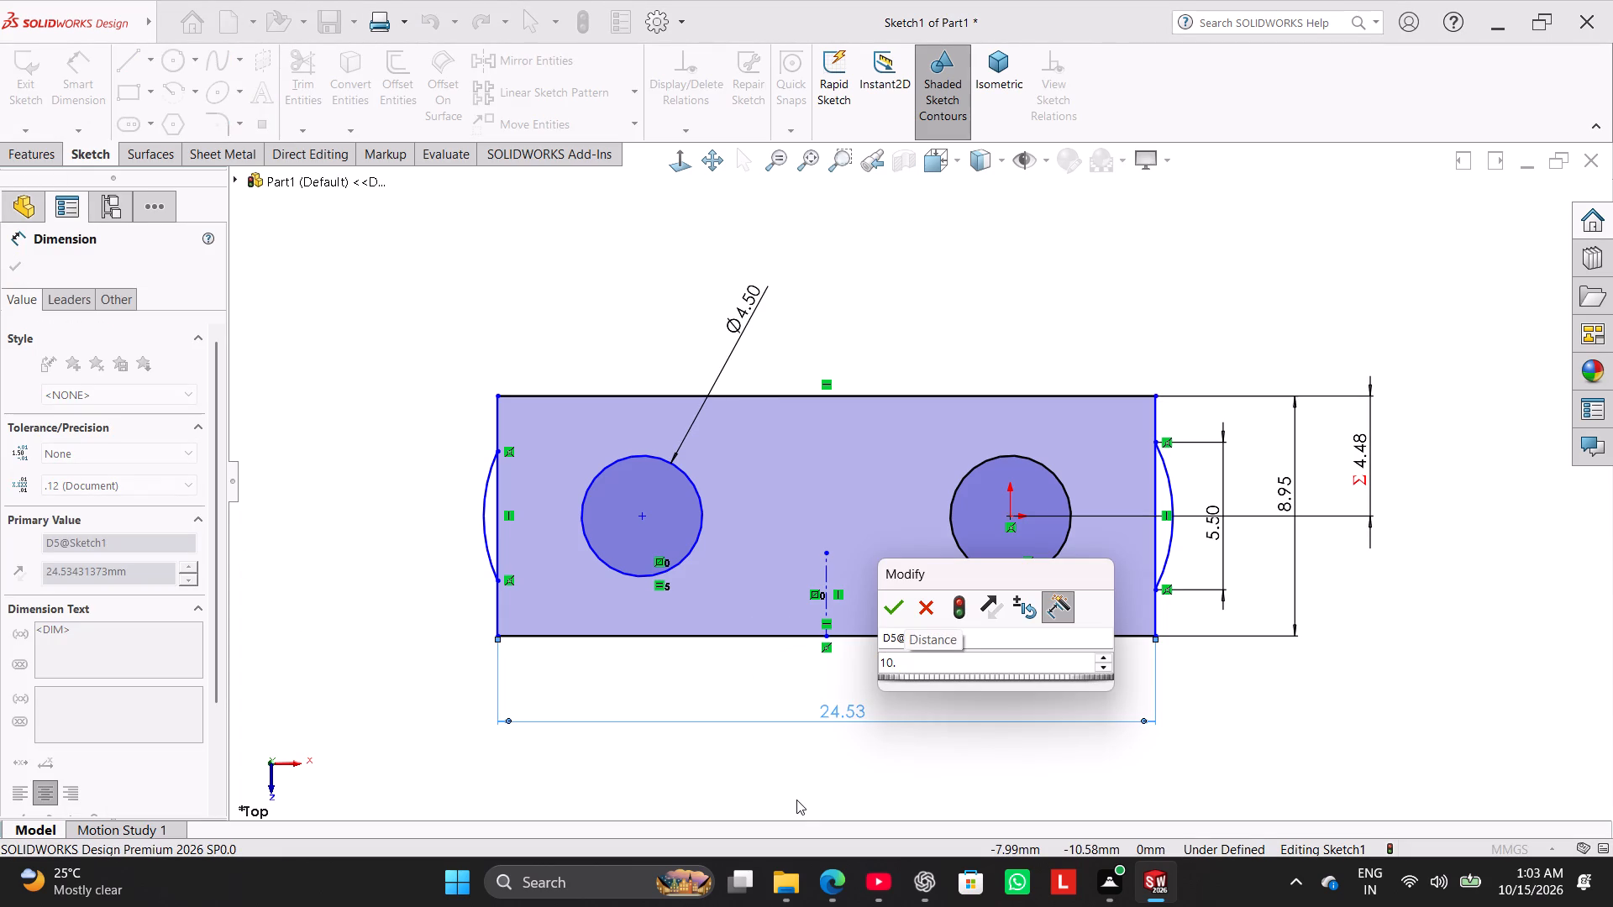
type("83")
key("Return")
right_click(724, 294)
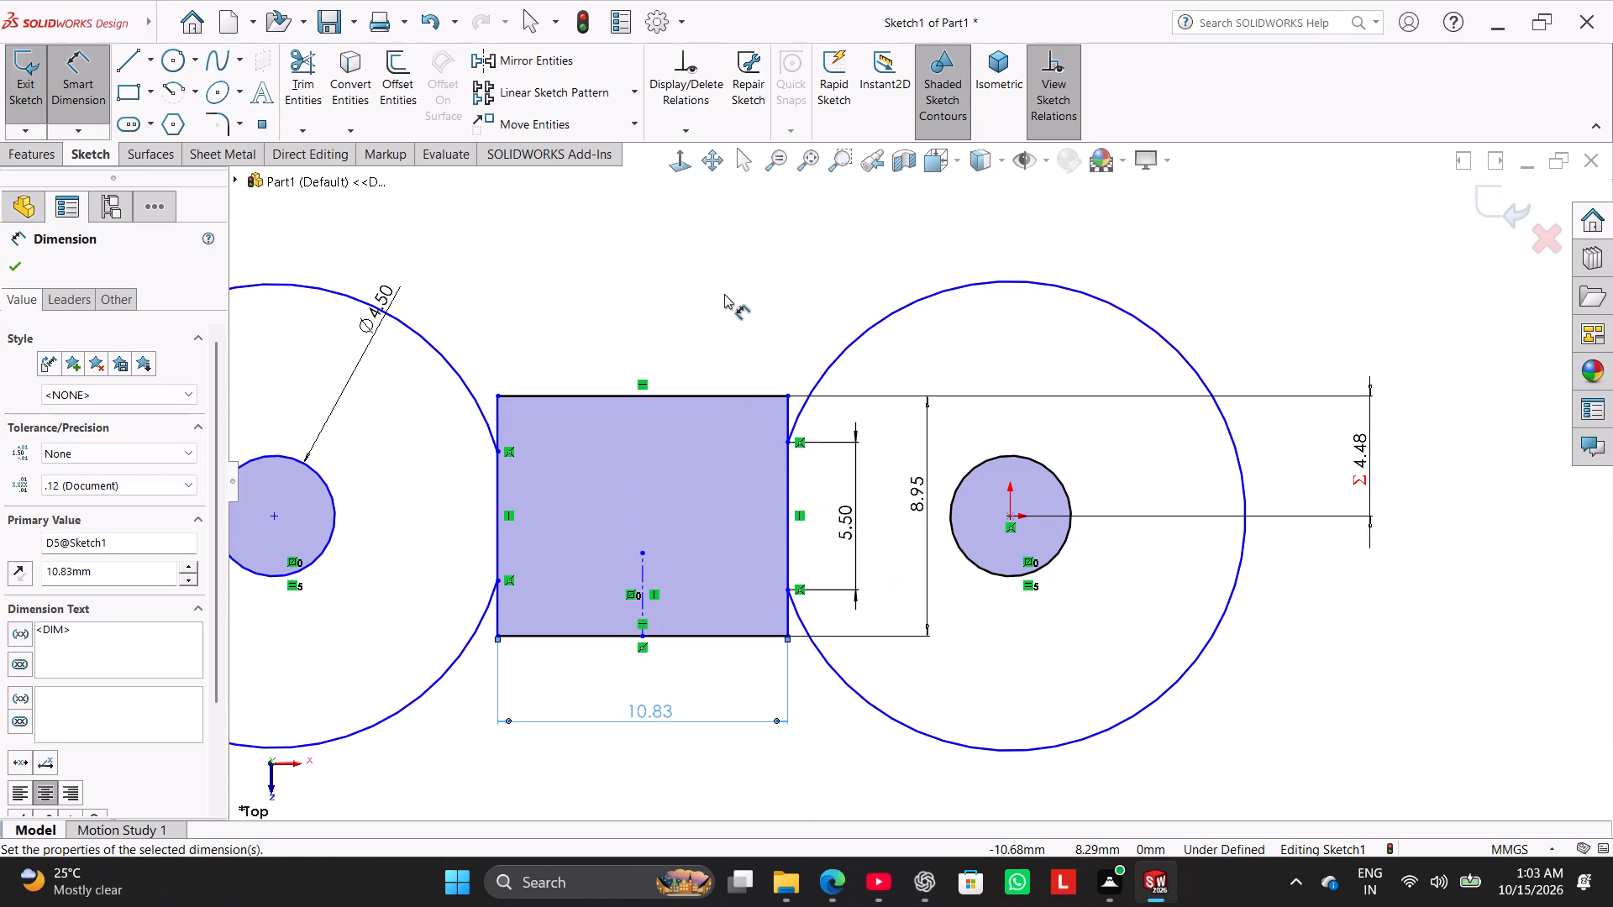
Leave dimensioning and undo the 10.83 mm length dimension on the rectangle's bottom edge.
left_click(828, 337)
right_click(748, 316)
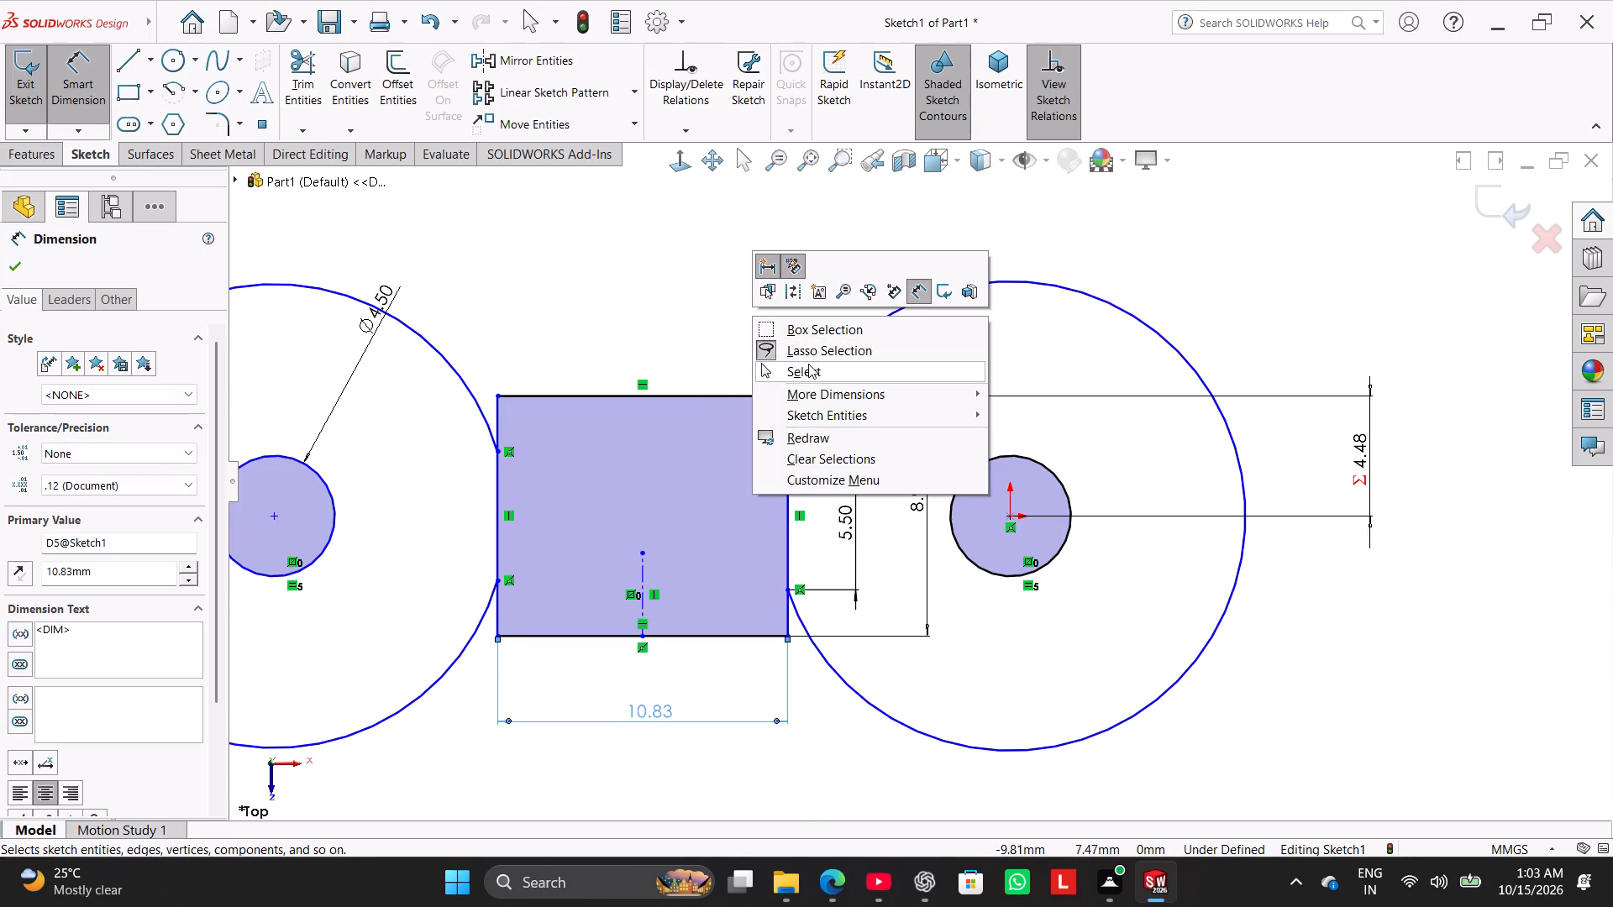
left_click(816, 372)
left_click(686, 317)
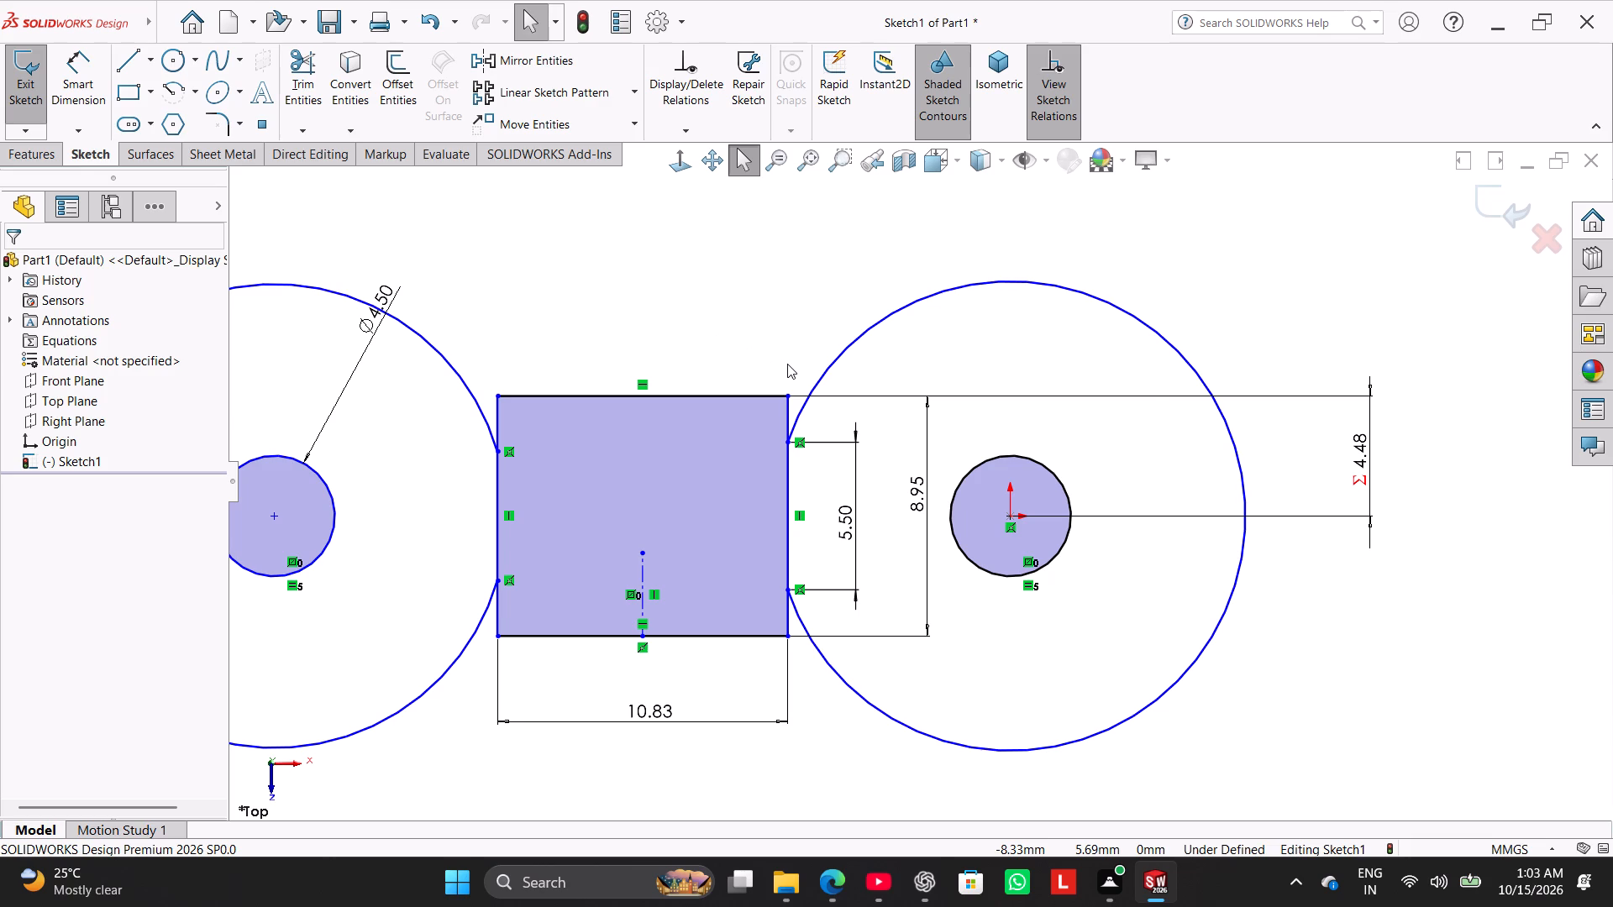
key("ctrl+z")
left_click(418, 684)
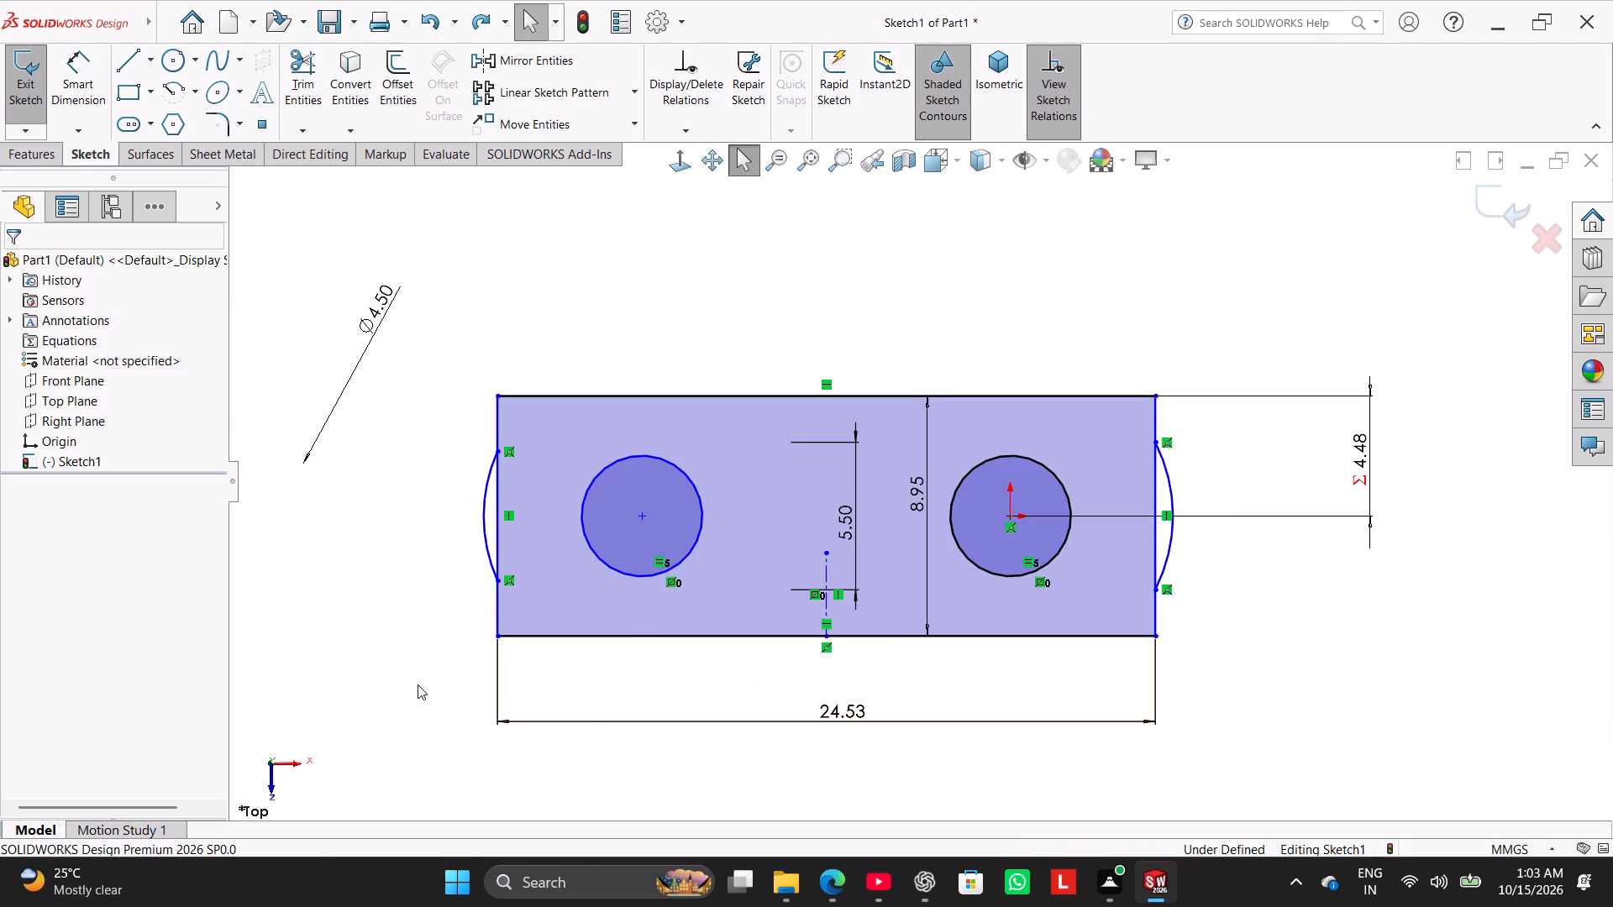
key("ctrl+z")
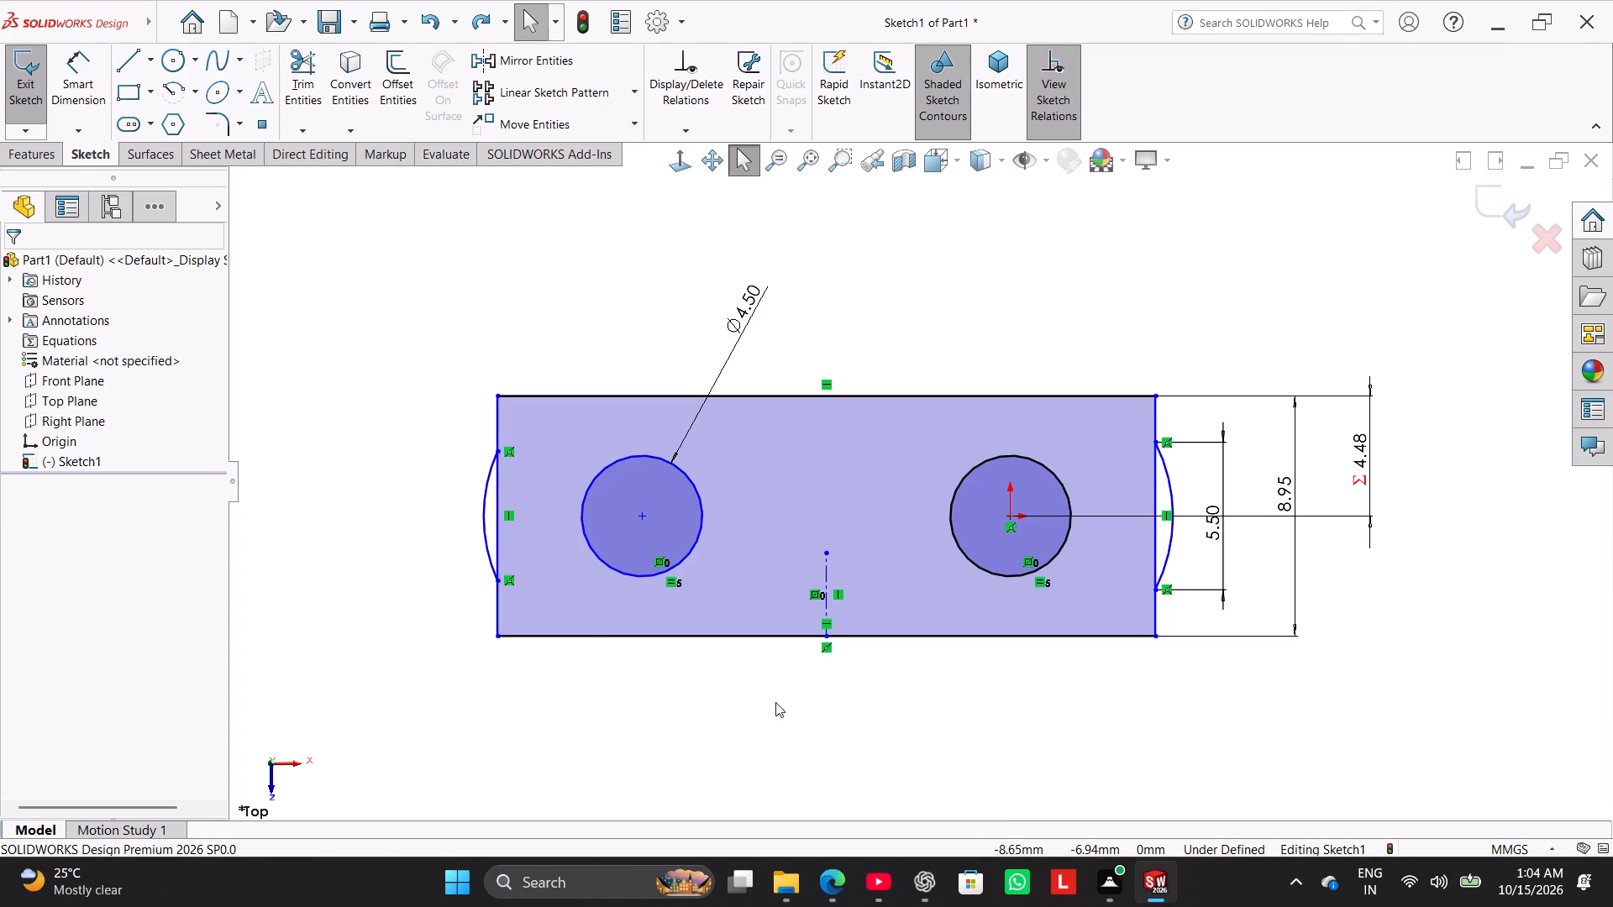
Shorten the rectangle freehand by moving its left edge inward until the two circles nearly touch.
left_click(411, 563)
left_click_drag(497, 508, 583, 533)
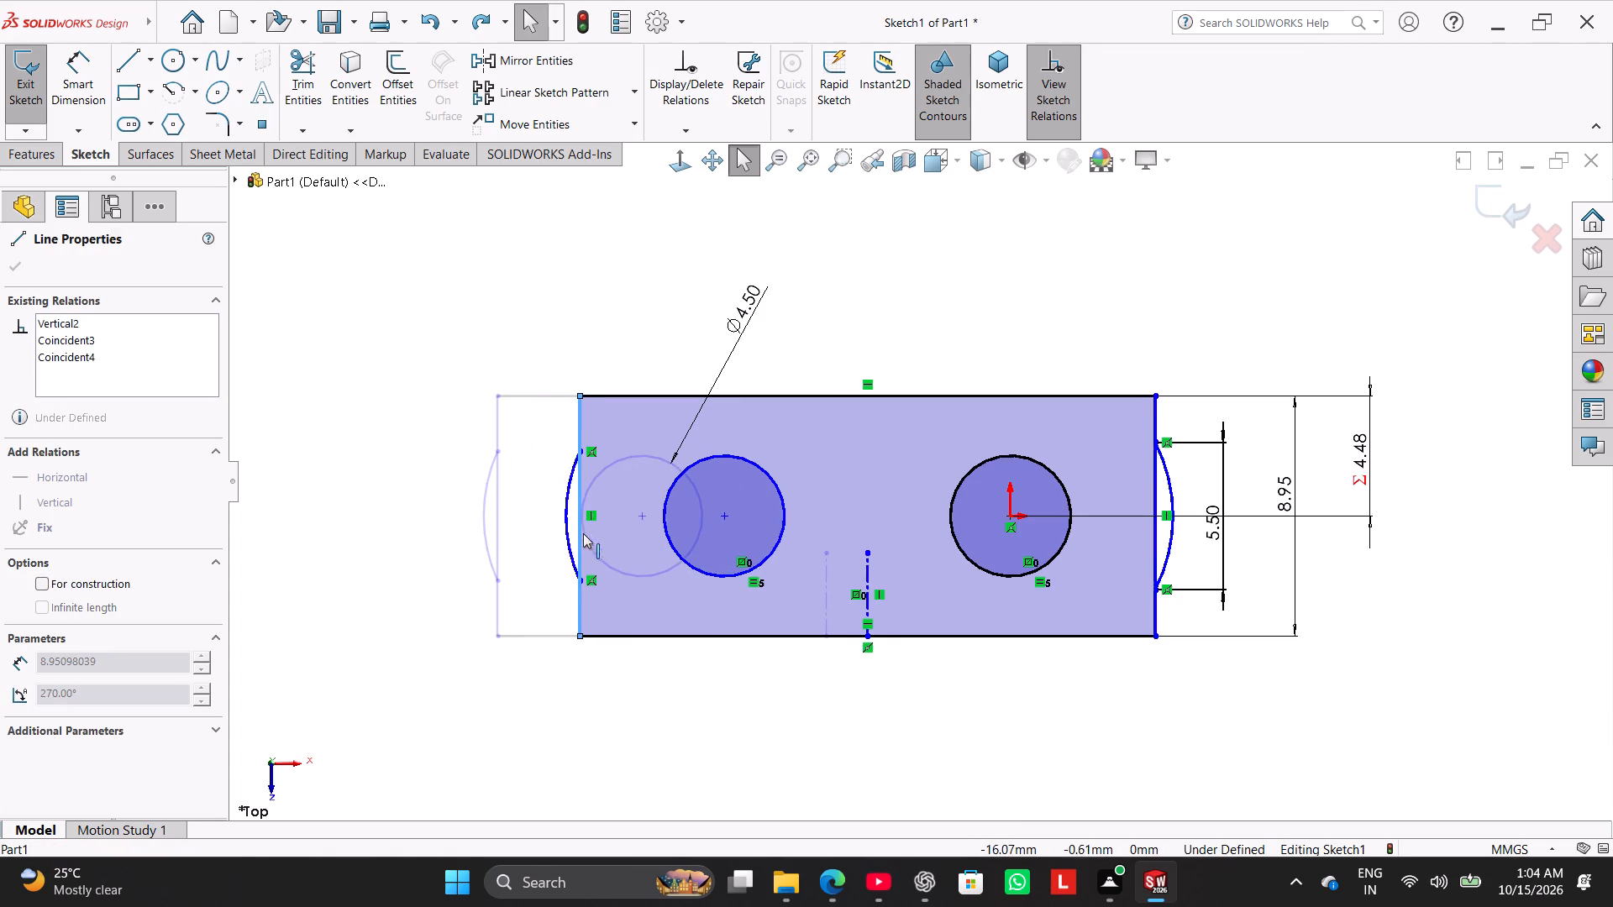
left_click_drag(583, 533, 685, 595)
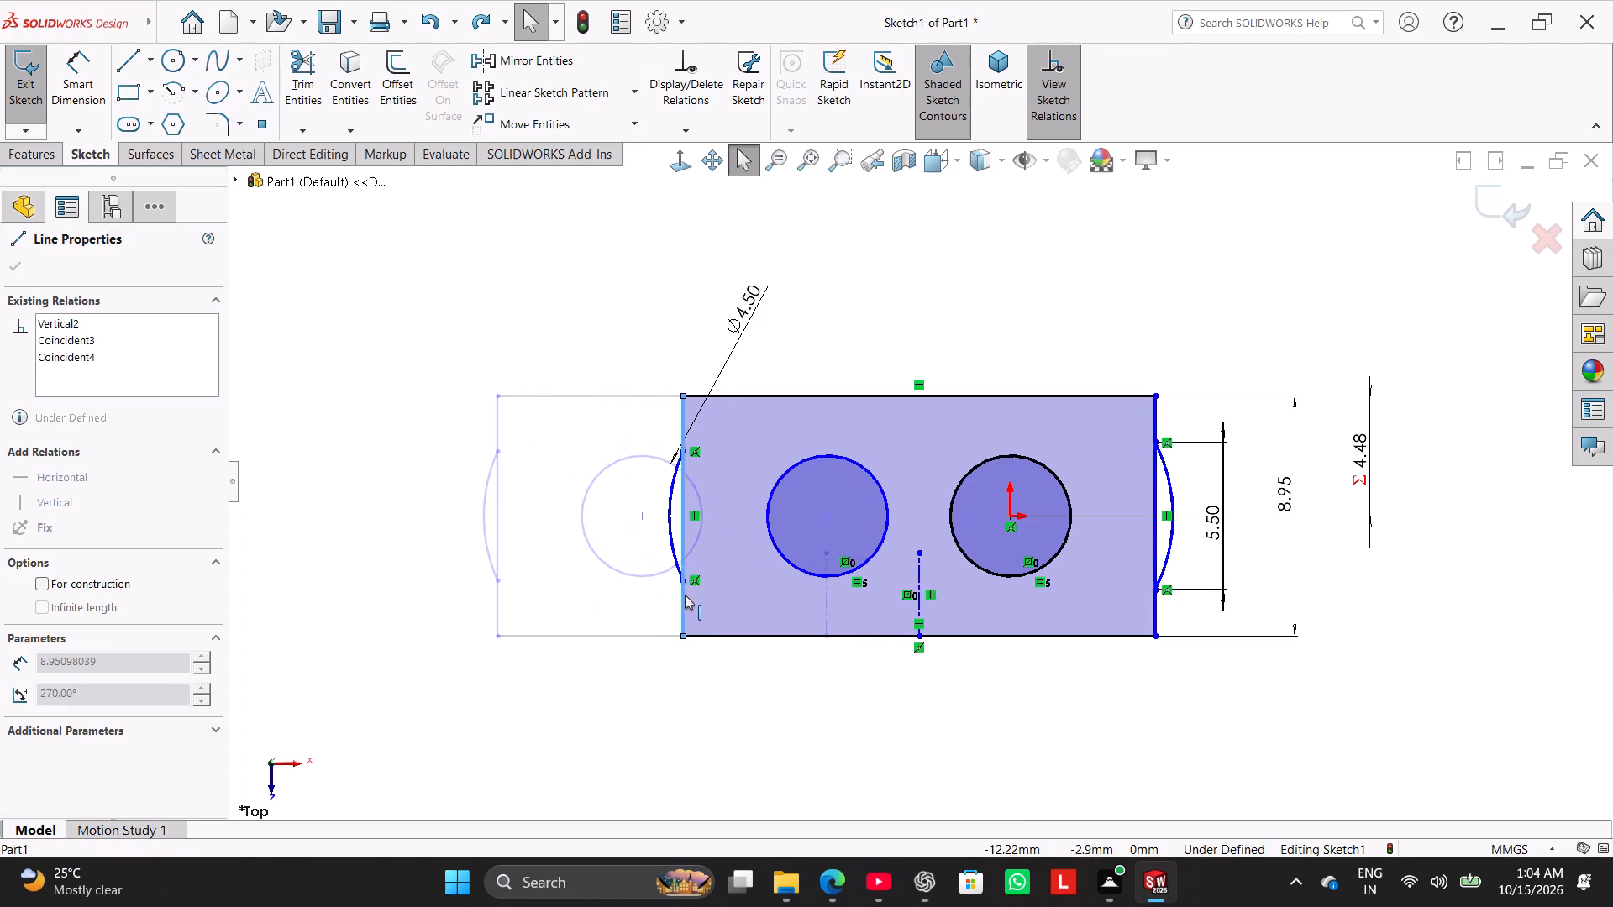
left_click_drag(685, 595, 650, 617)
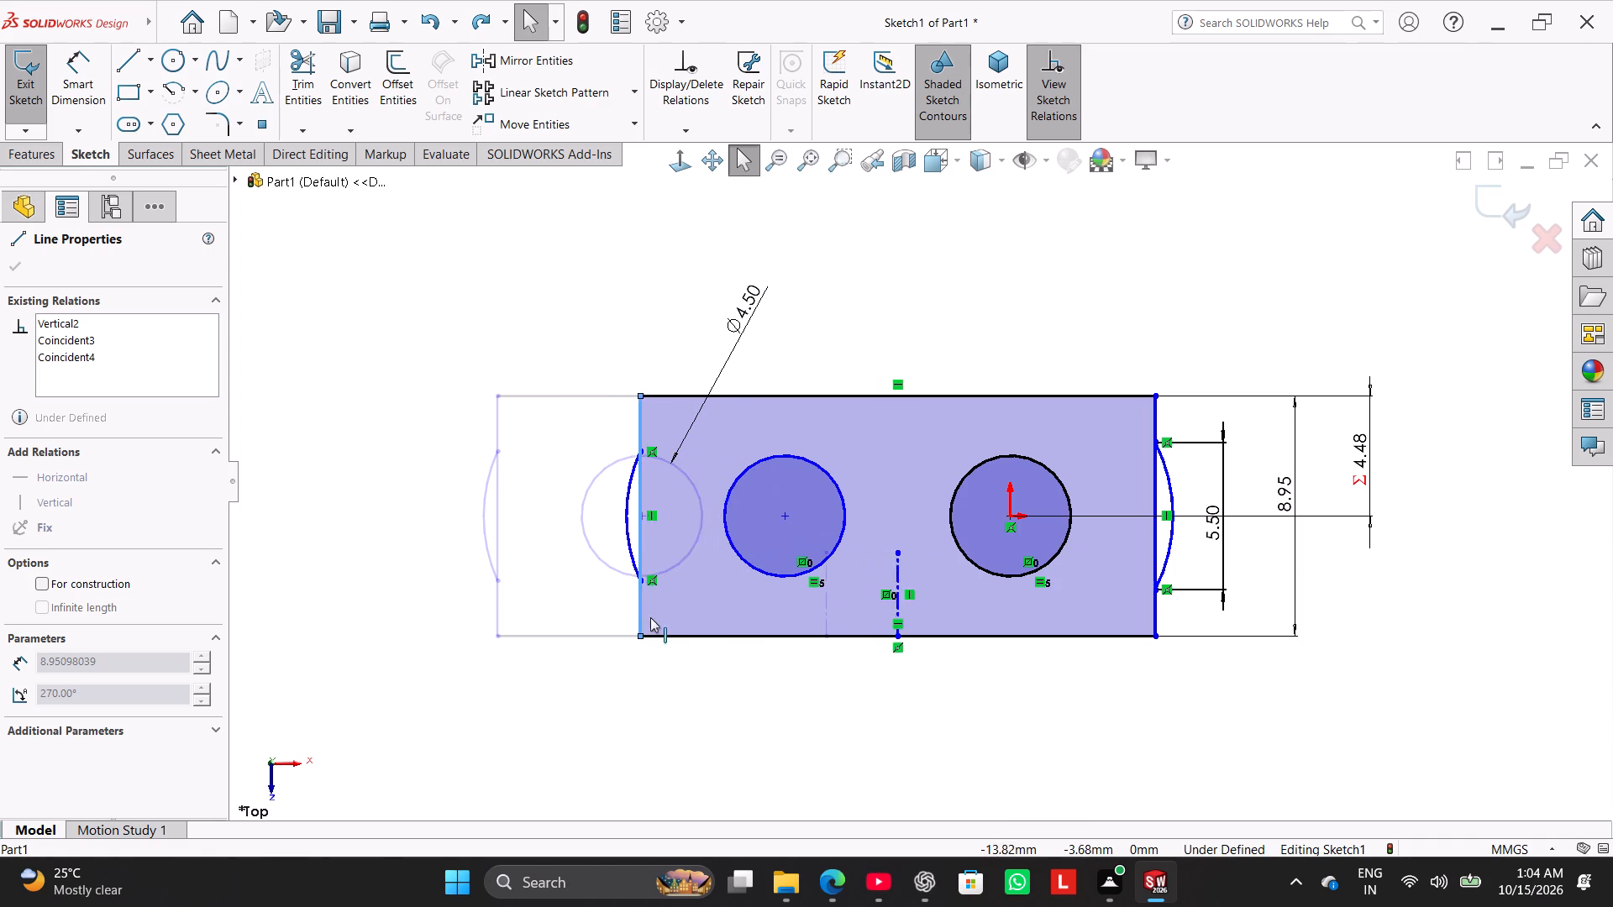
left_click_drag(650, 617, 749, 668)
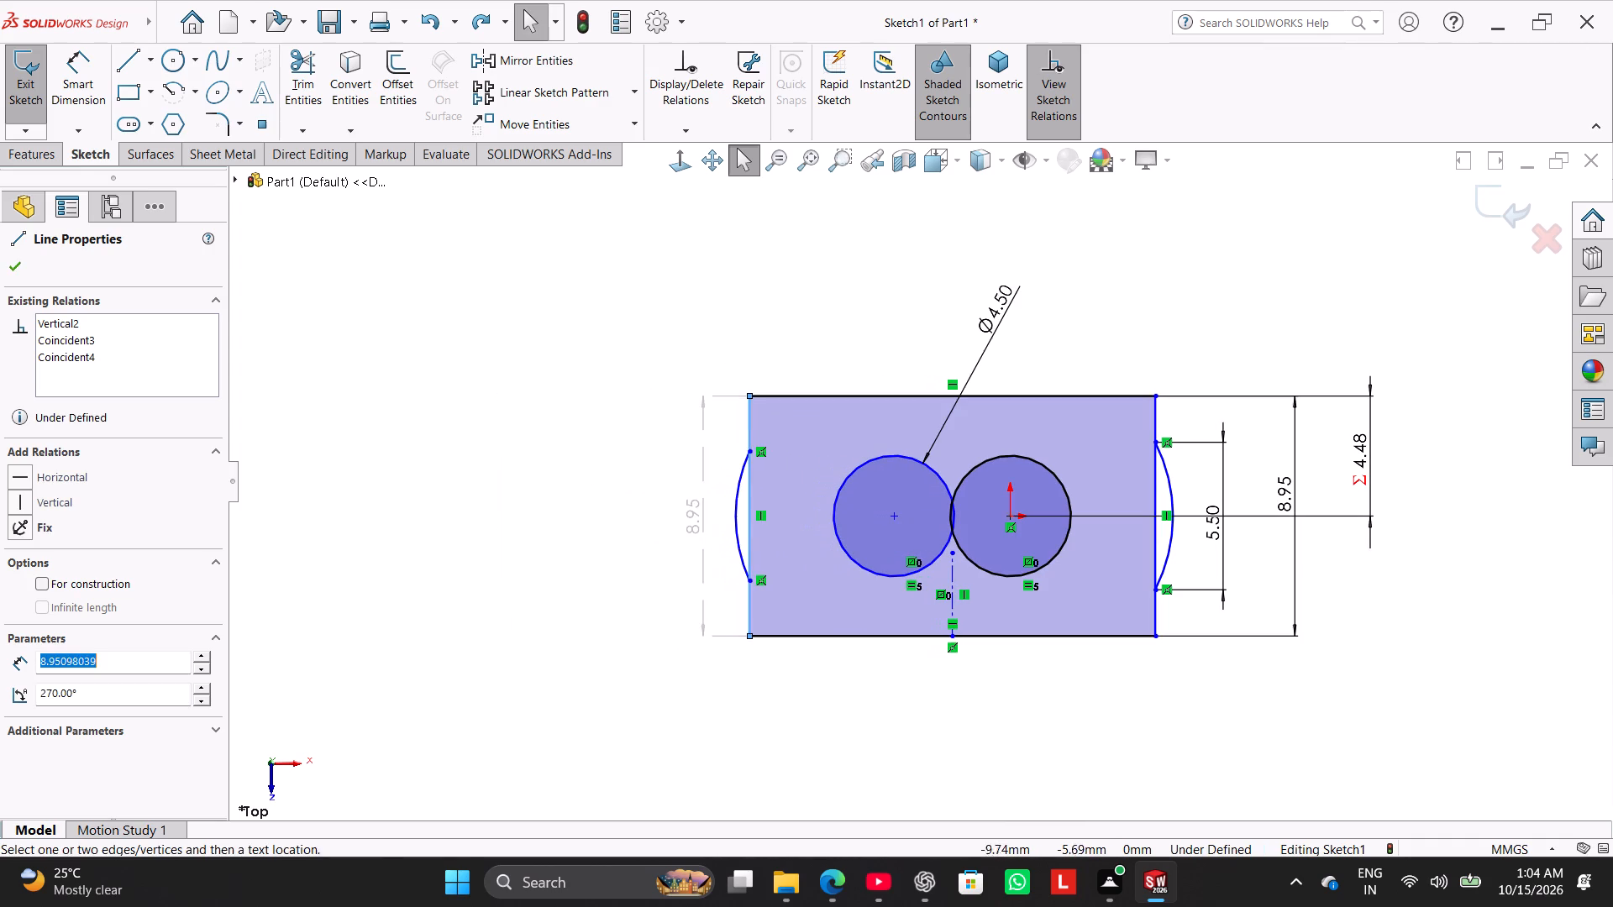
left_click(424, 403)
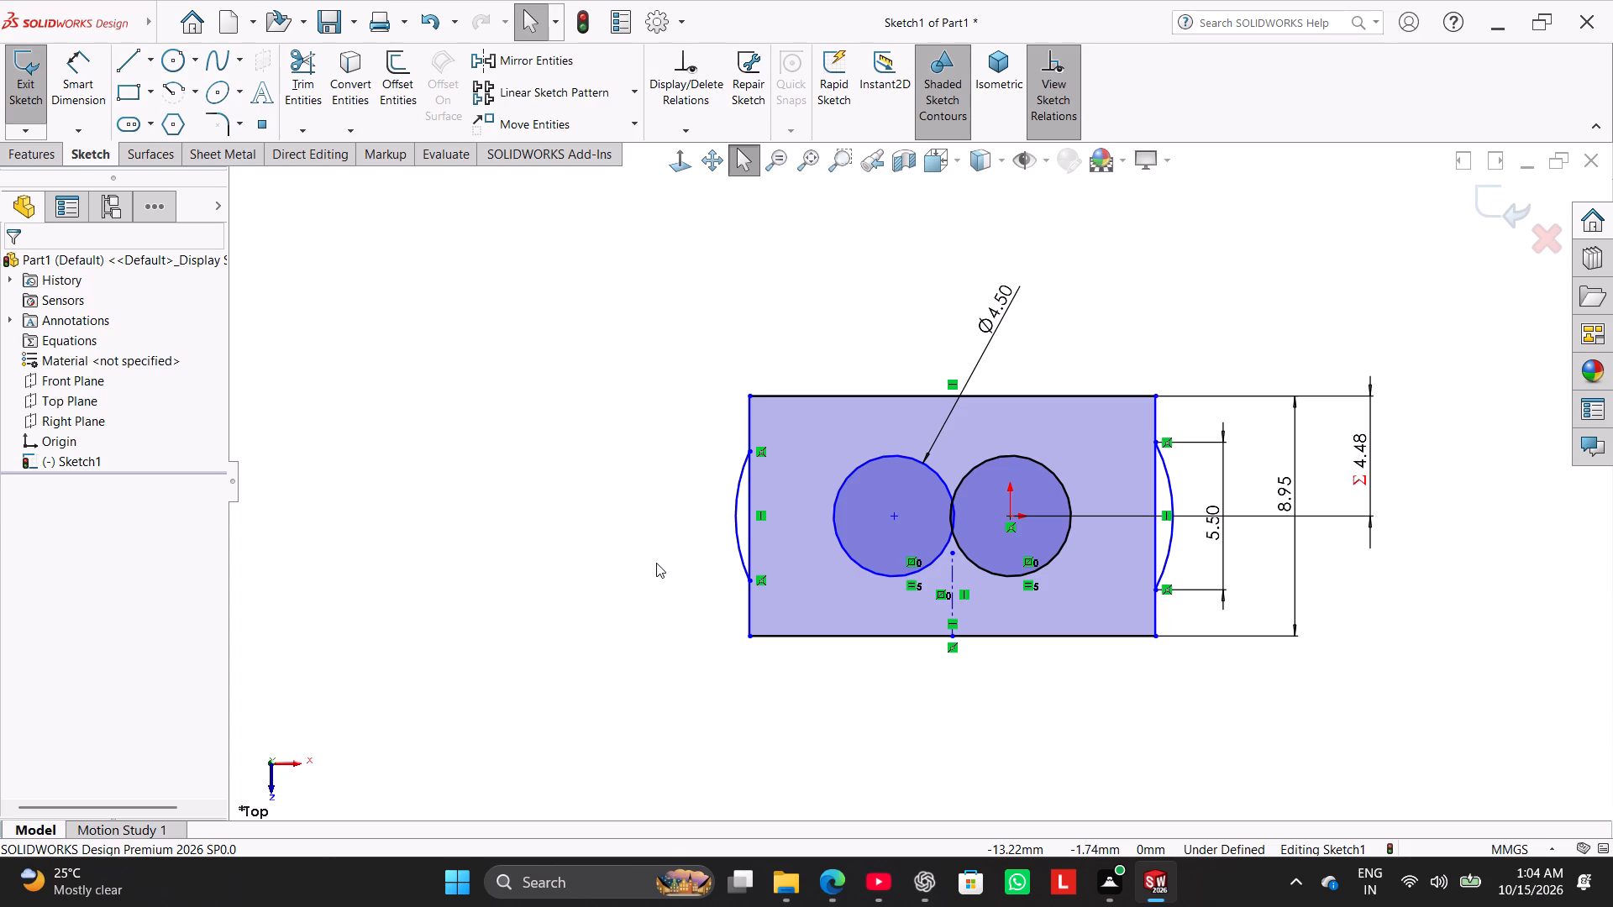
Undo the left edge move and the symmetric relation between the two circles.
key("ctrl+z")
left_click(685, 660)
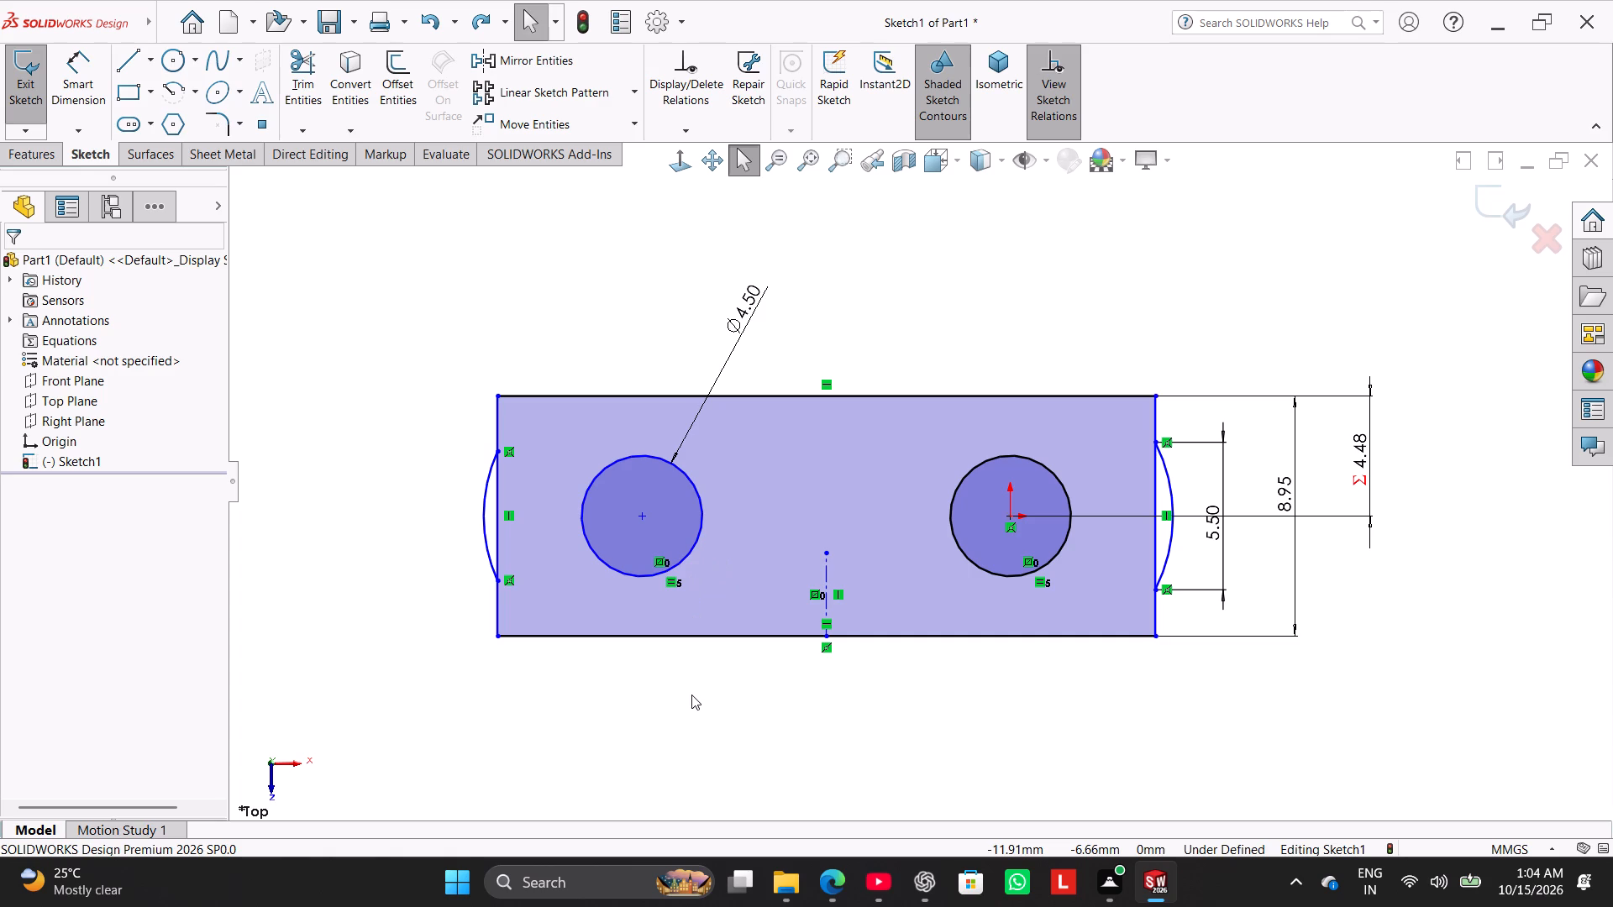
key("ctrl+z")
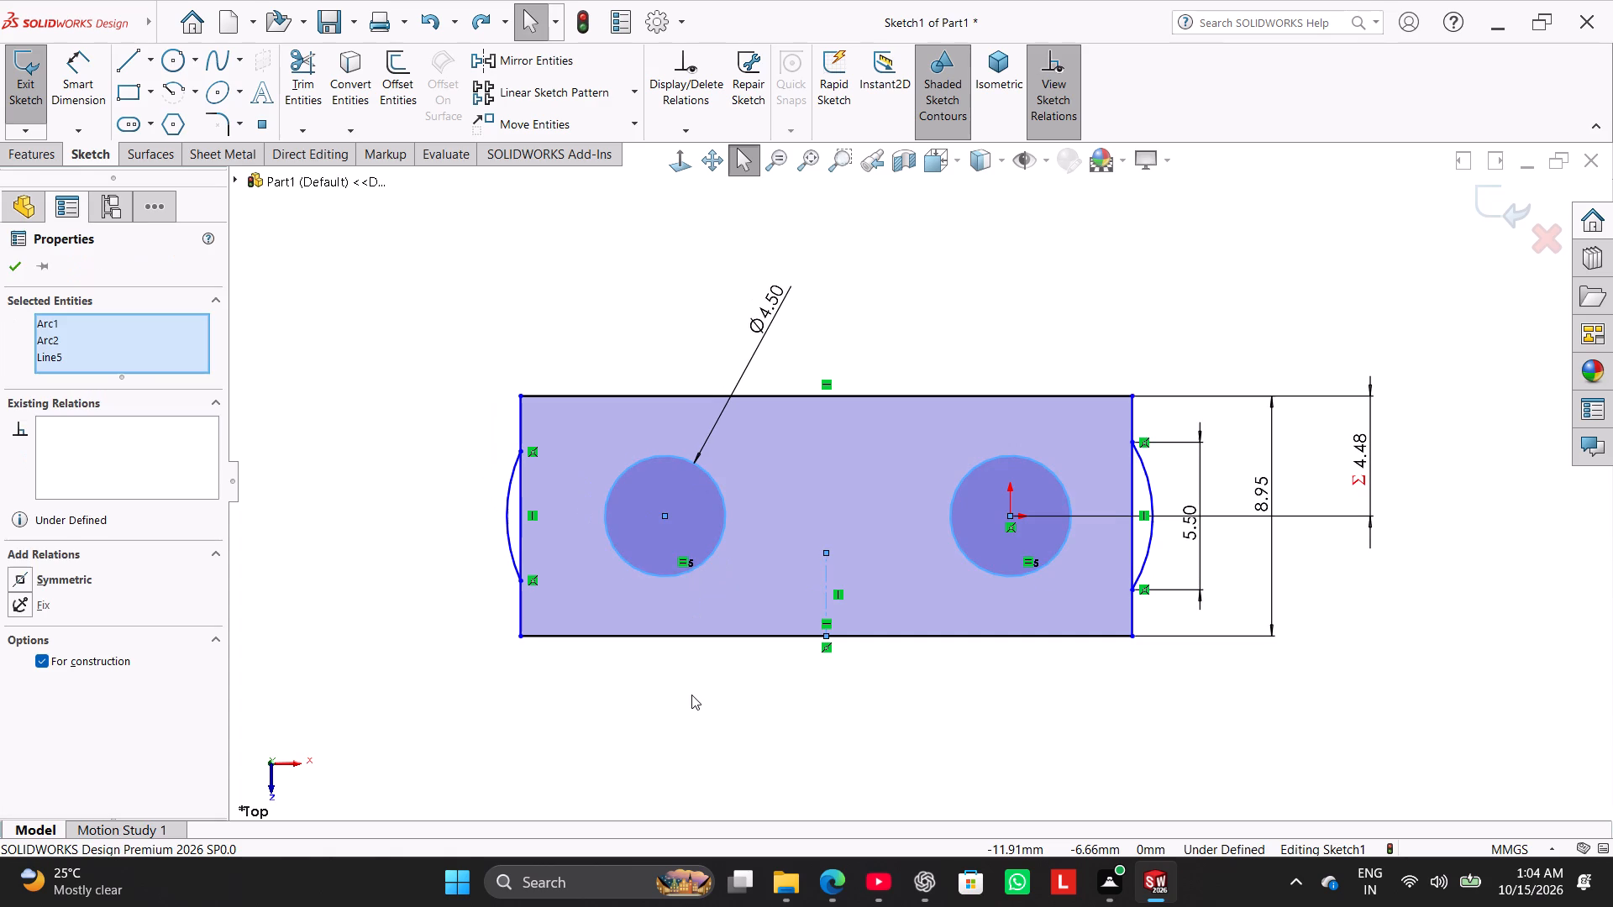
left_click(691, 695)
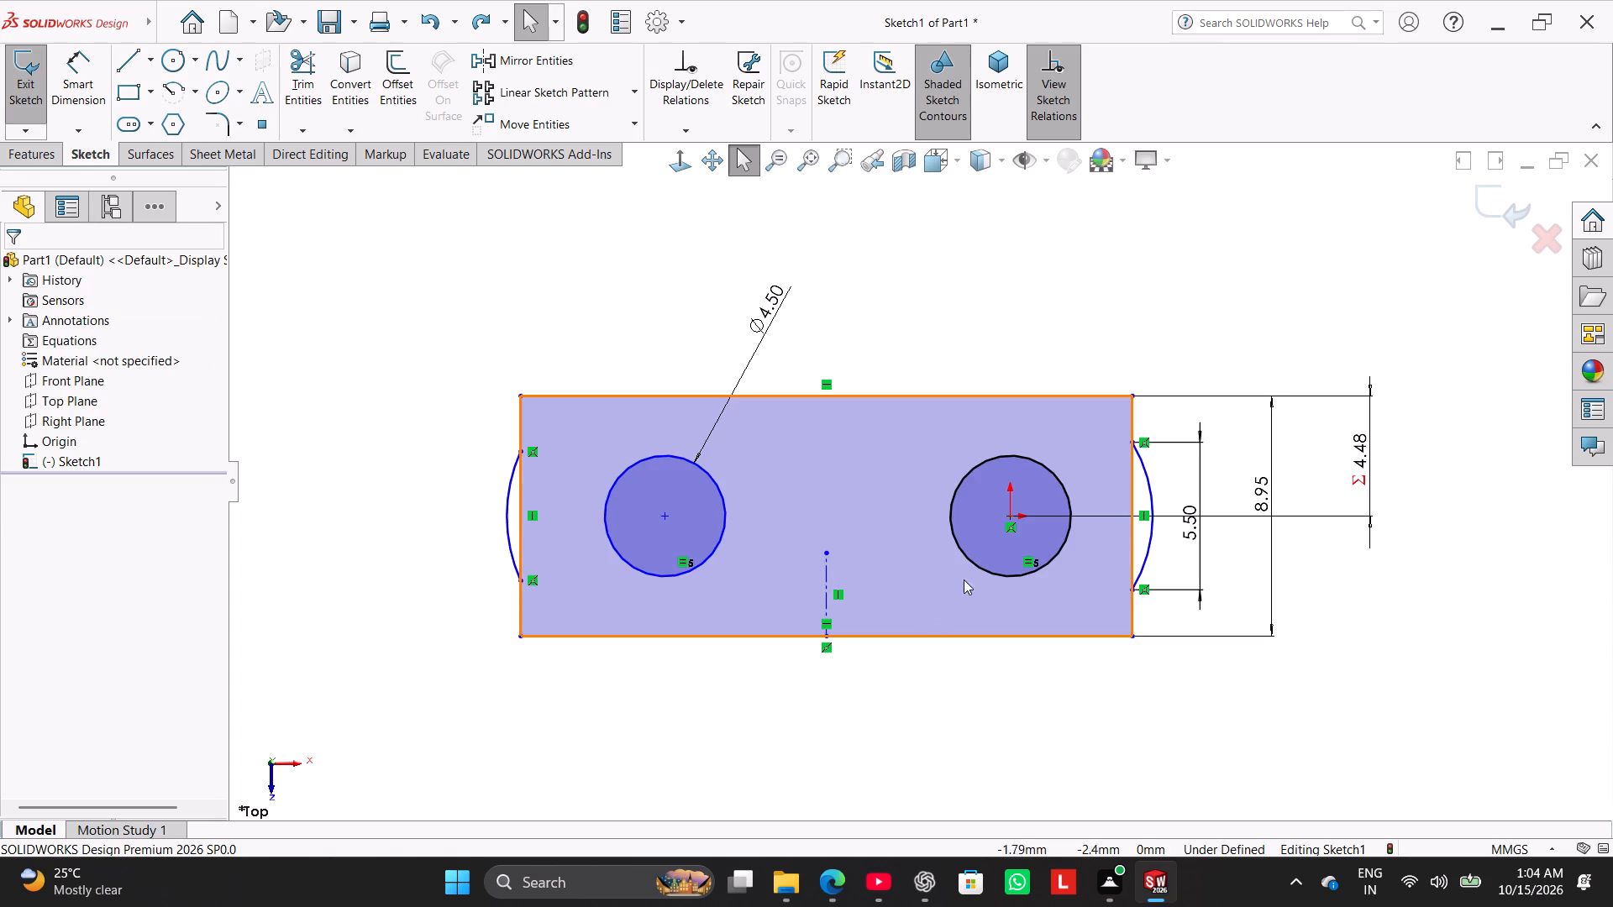
Make the two circles symmetric about the short vertical construction line.
left_click(985, 565, "ctrl")
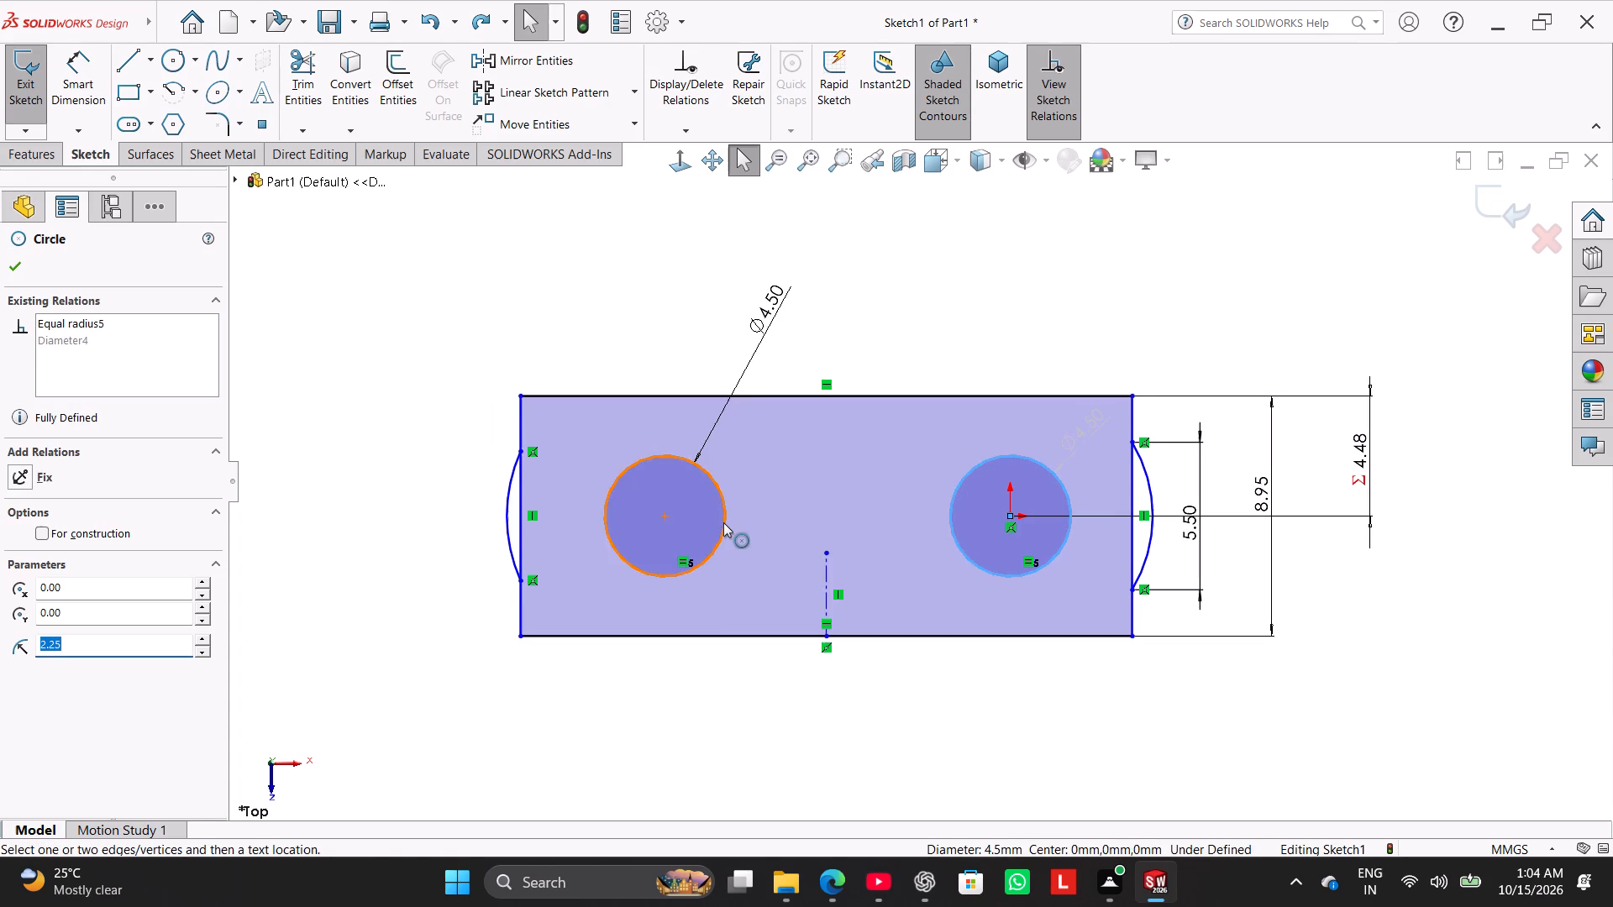
left_click(722, 522, "ctrl")
left_click(827, 584, "ctrl")
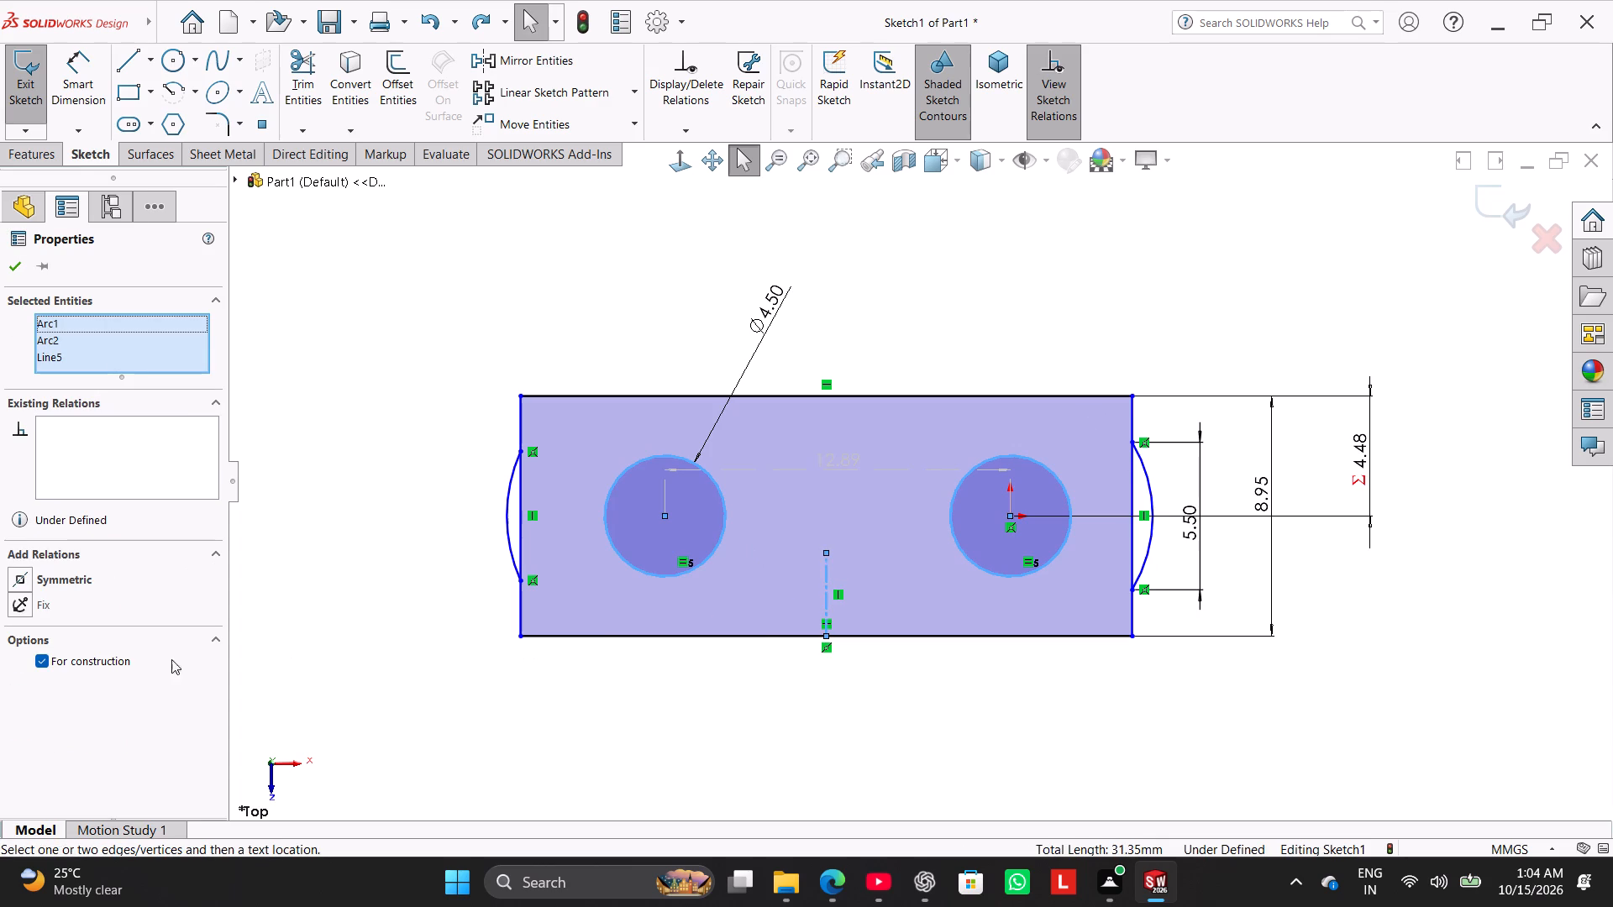
left_click(76, 580)
left_click(461, 712)
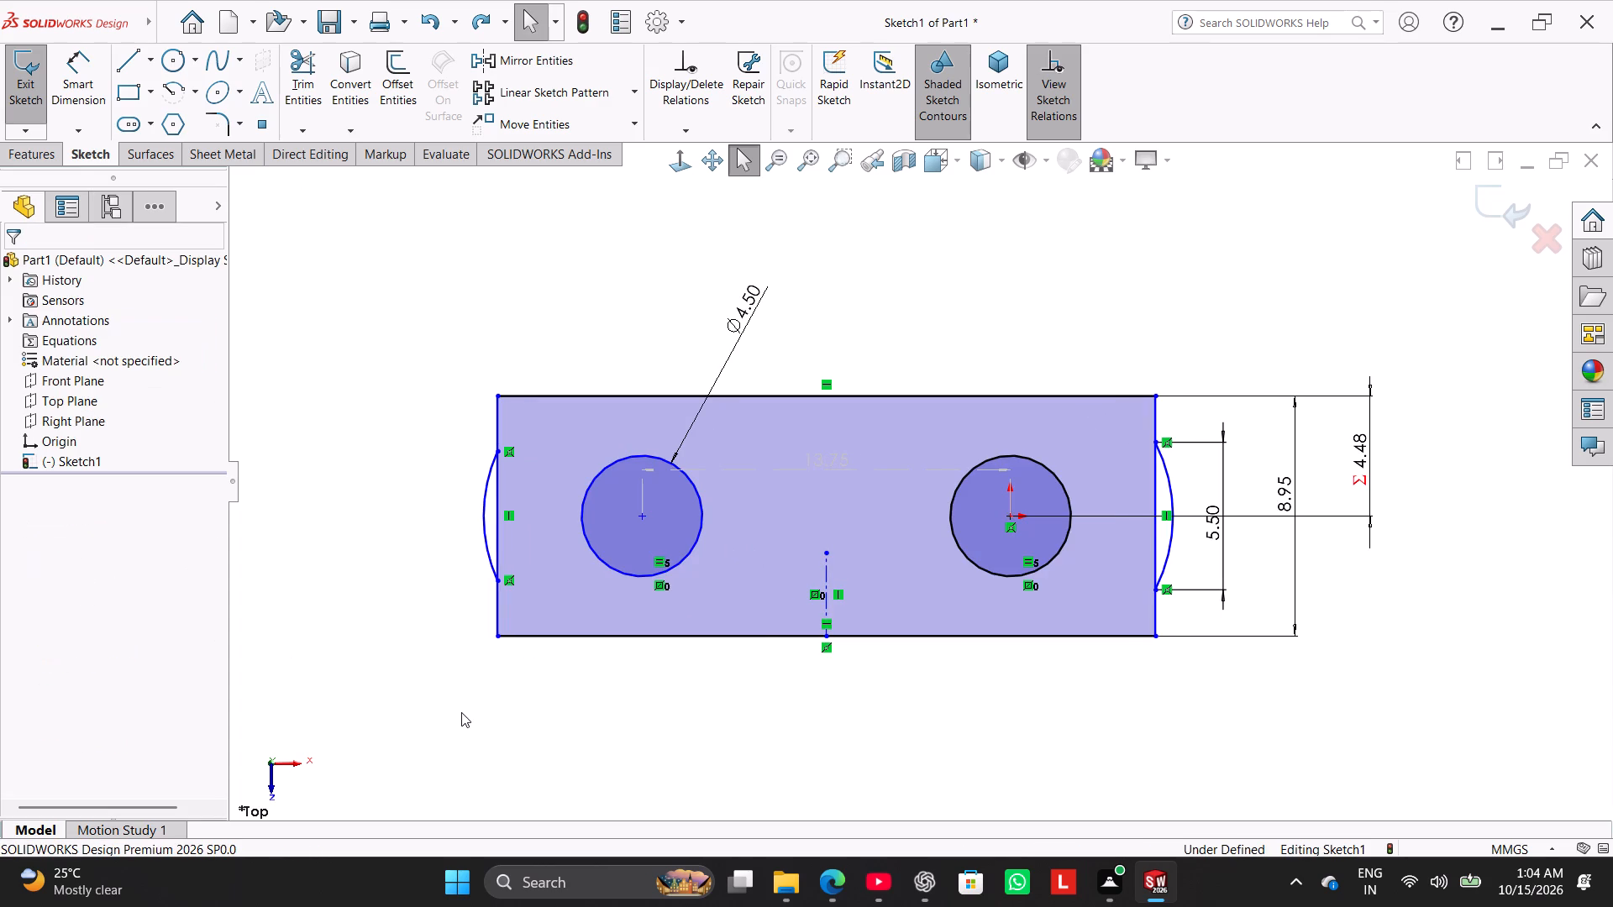
Move the rectangle's left edge inward freehand until the circle centres are about 7.9 mm apart.
left_click_drag(494, 508, 629, 558)
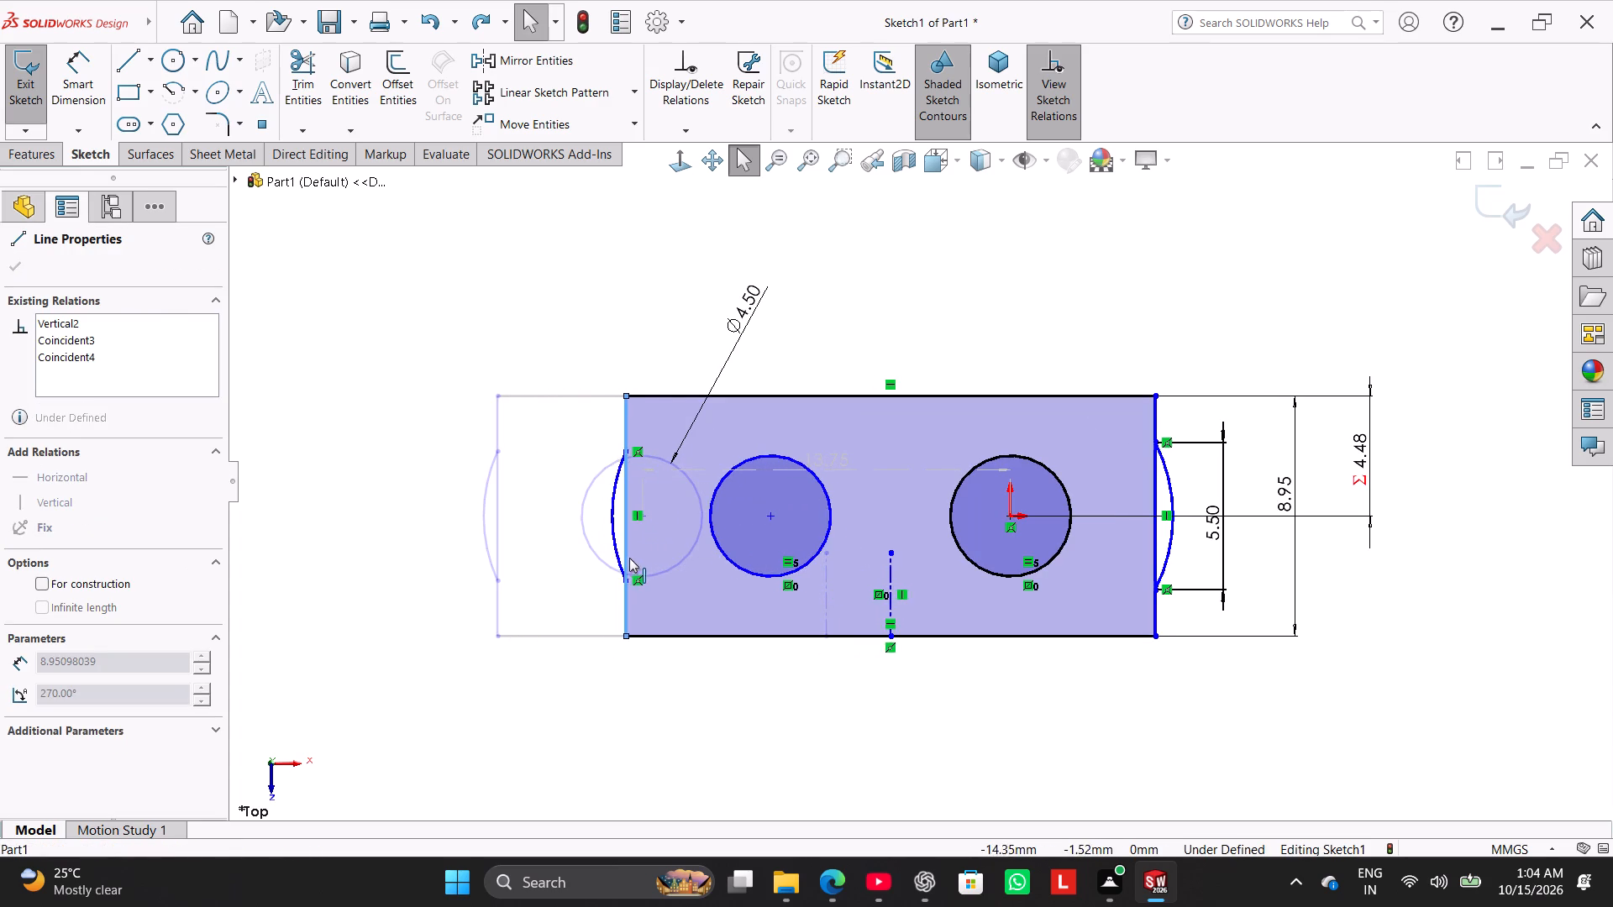
left_click_drag(629, 558, 715, 608)
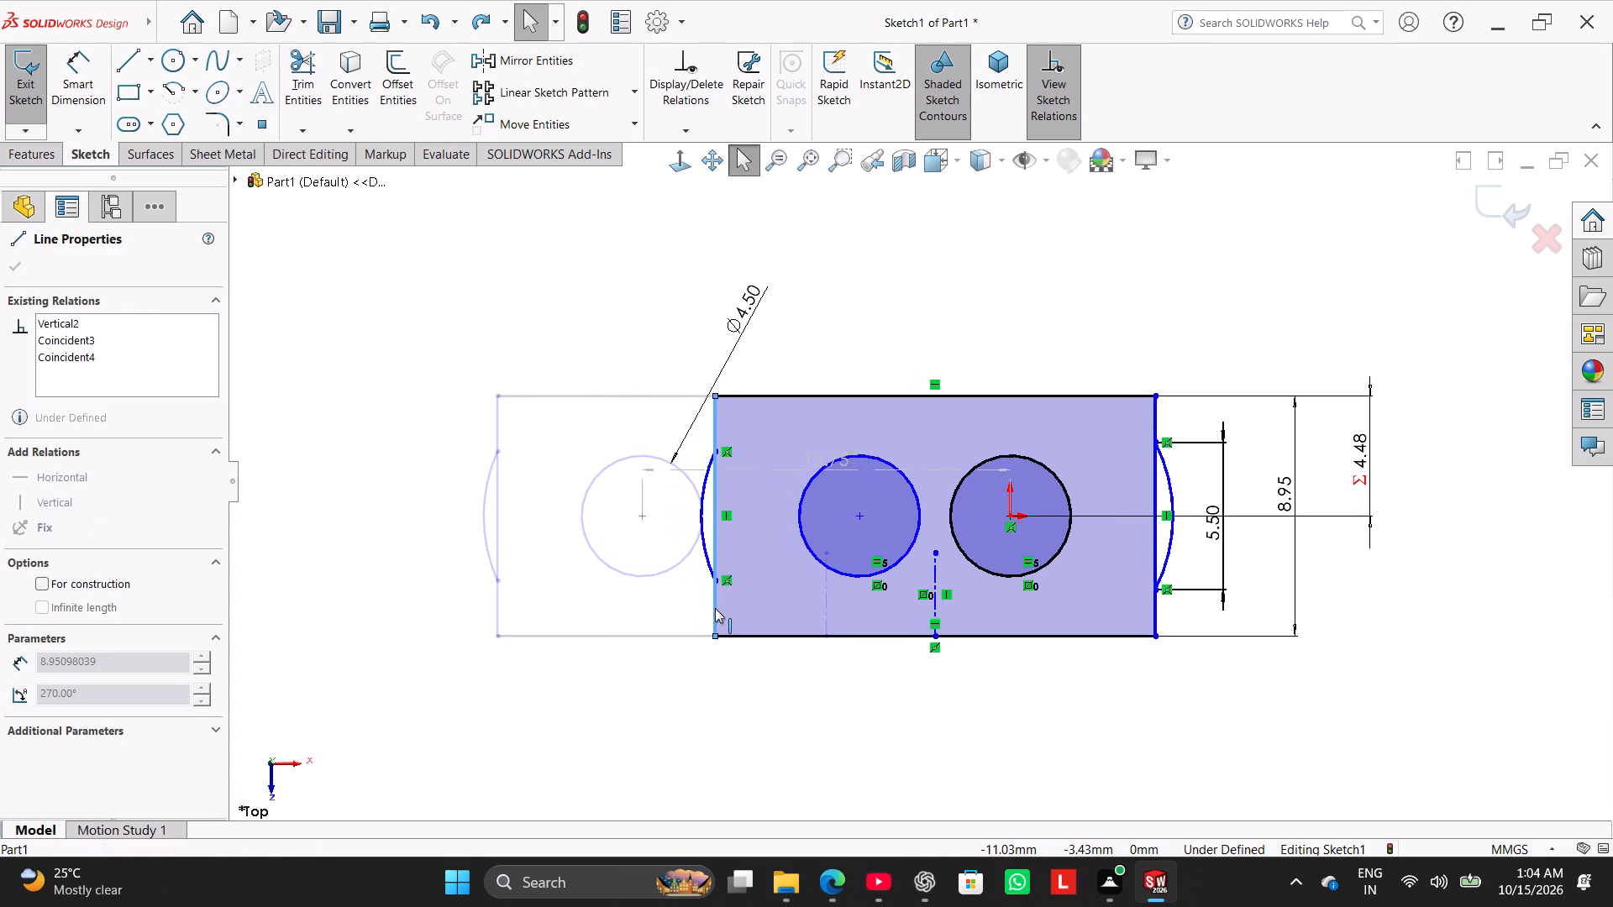
left_click_drag(715, 608, 633, 649)
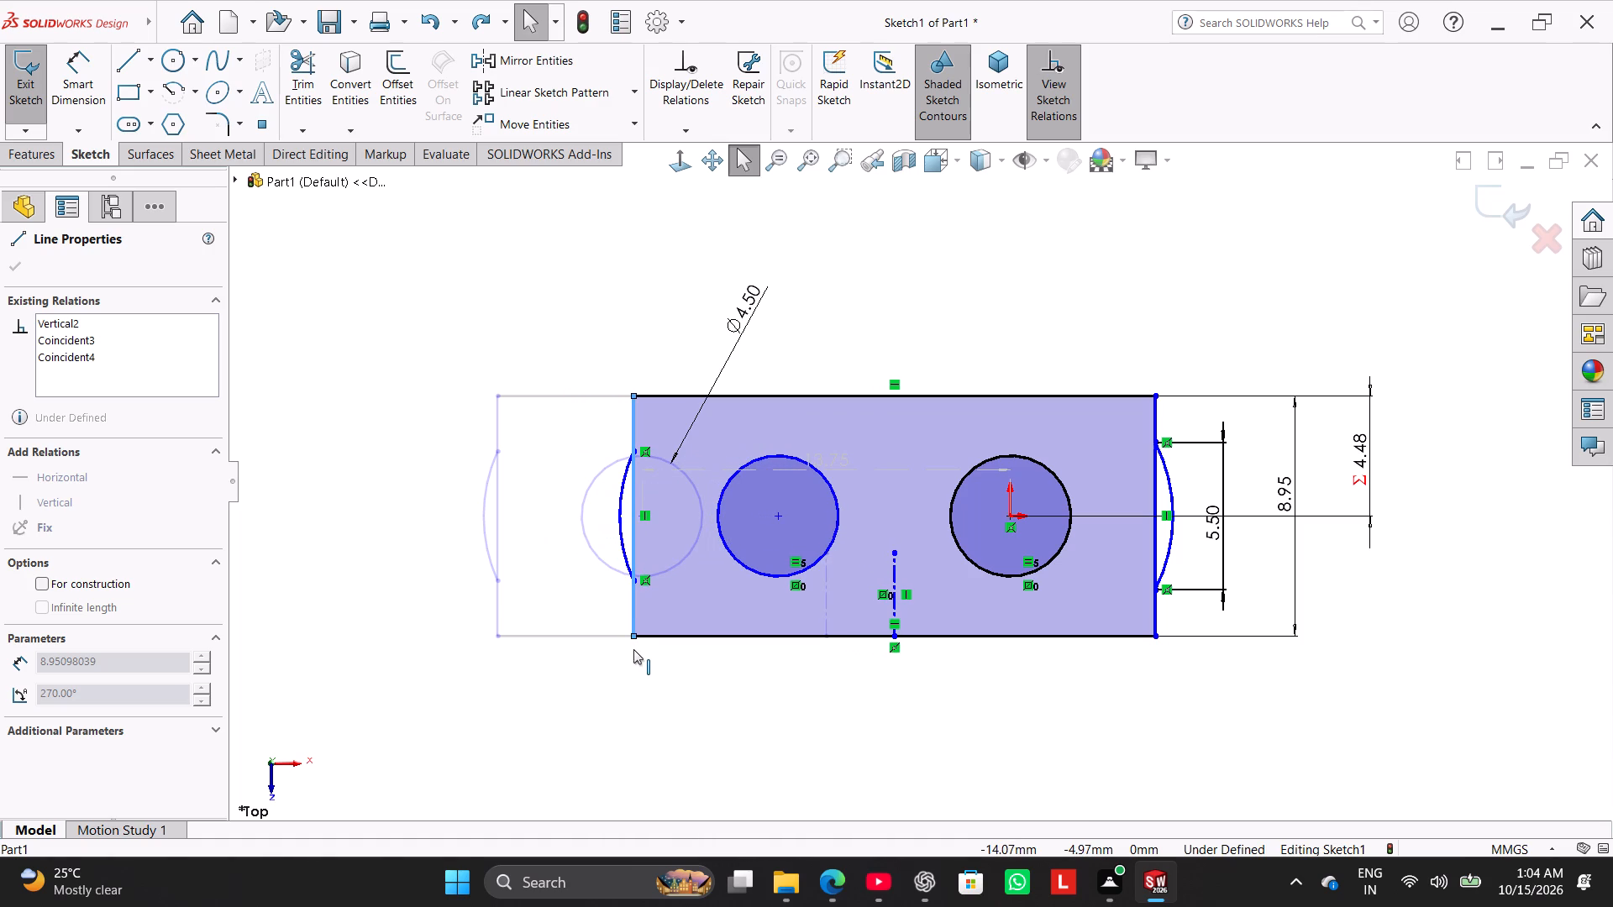
left_click_drag(633, 649, 628, 649)
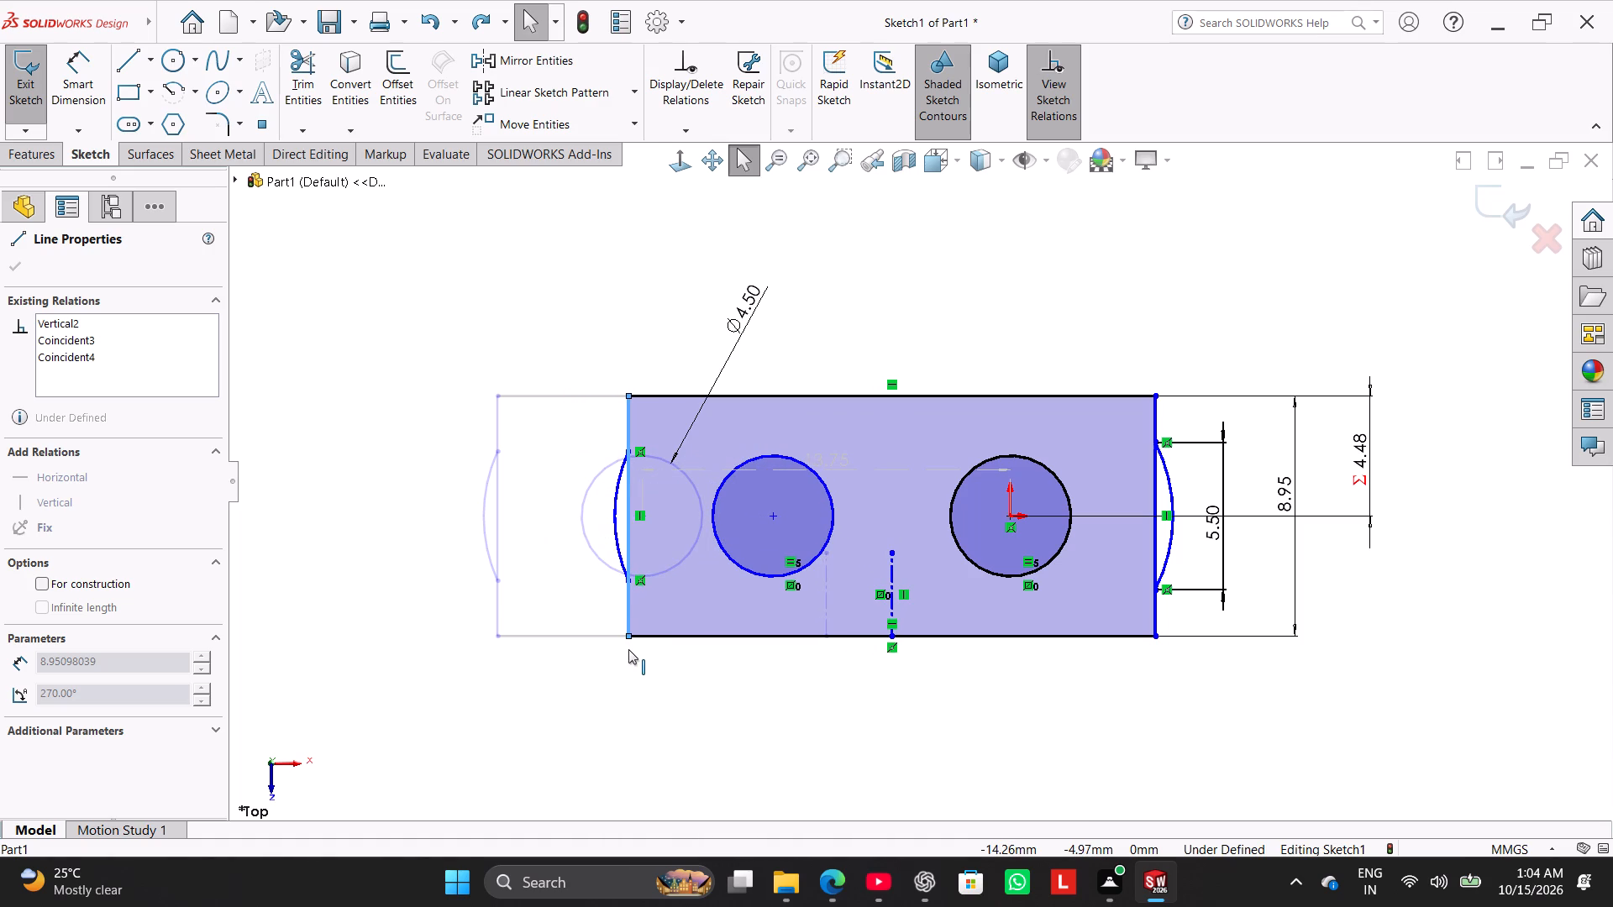
left_click_drag(628, 649, 654, 655)
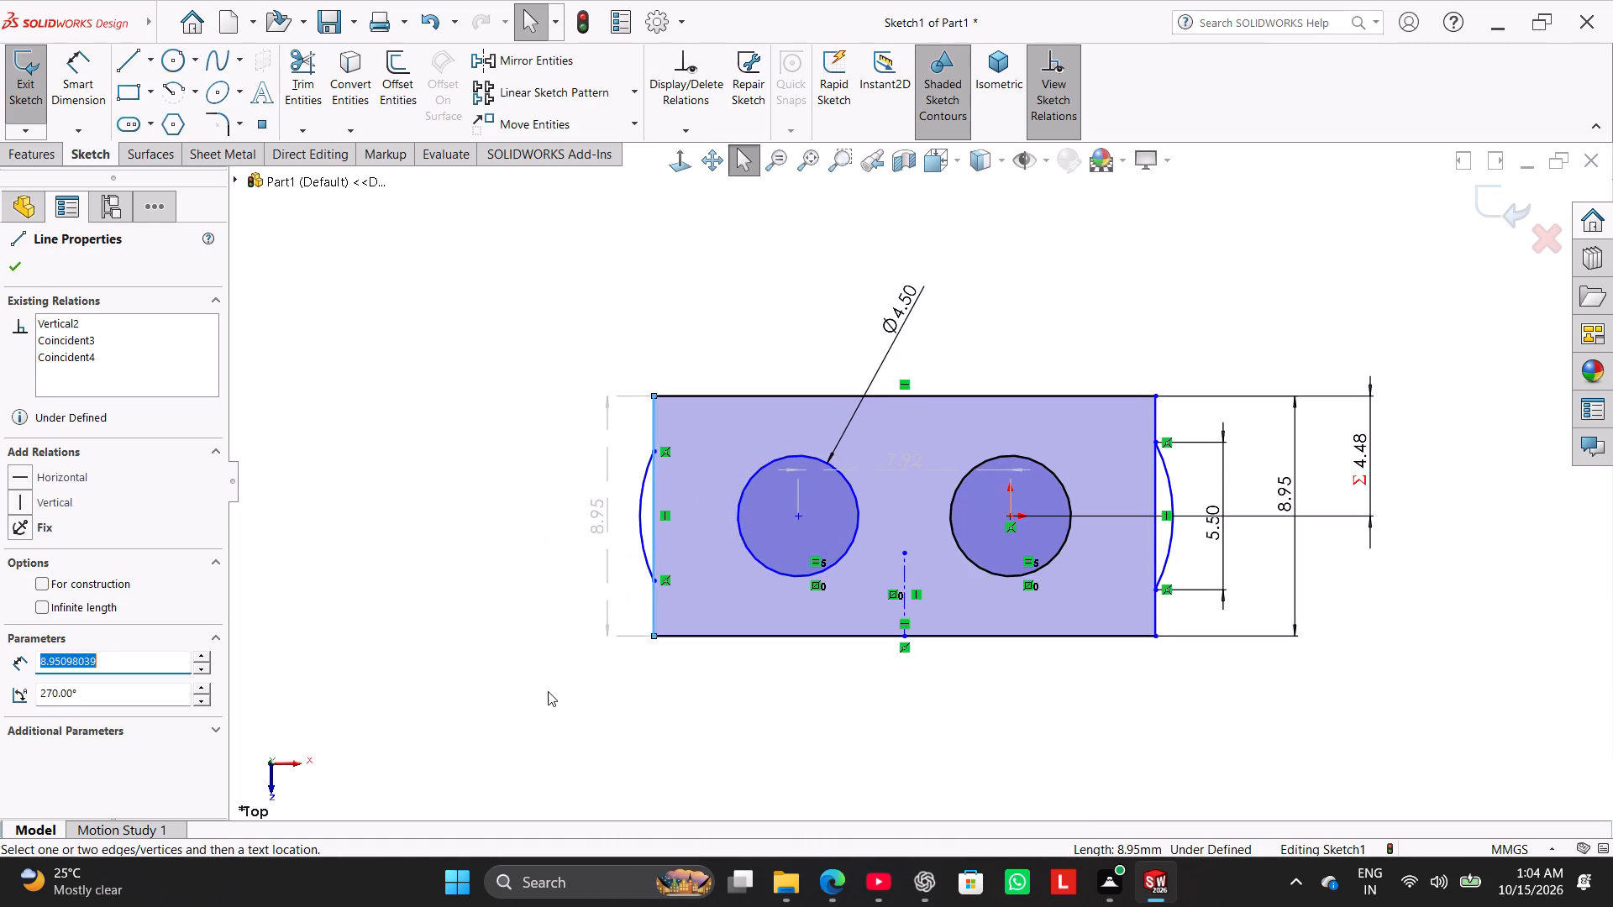
left_click(548, 691)
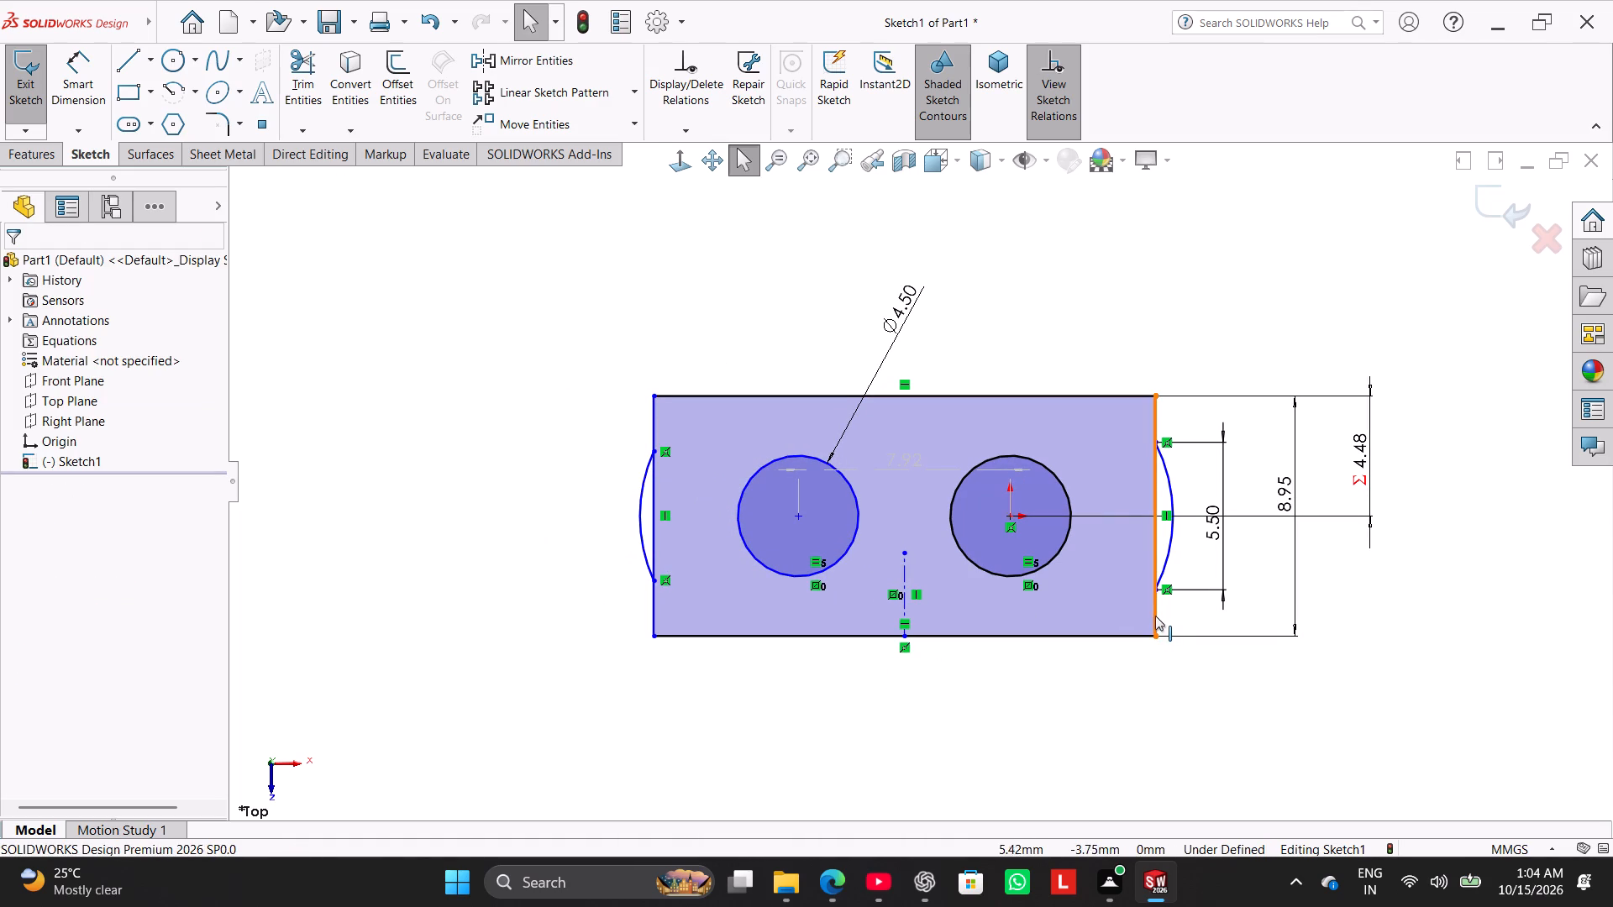
Move the rectangle's right edge inward freehand, shortening the rectangle to about 14.9 mm.
left_click_drag(1155, 616, 1107, 628)
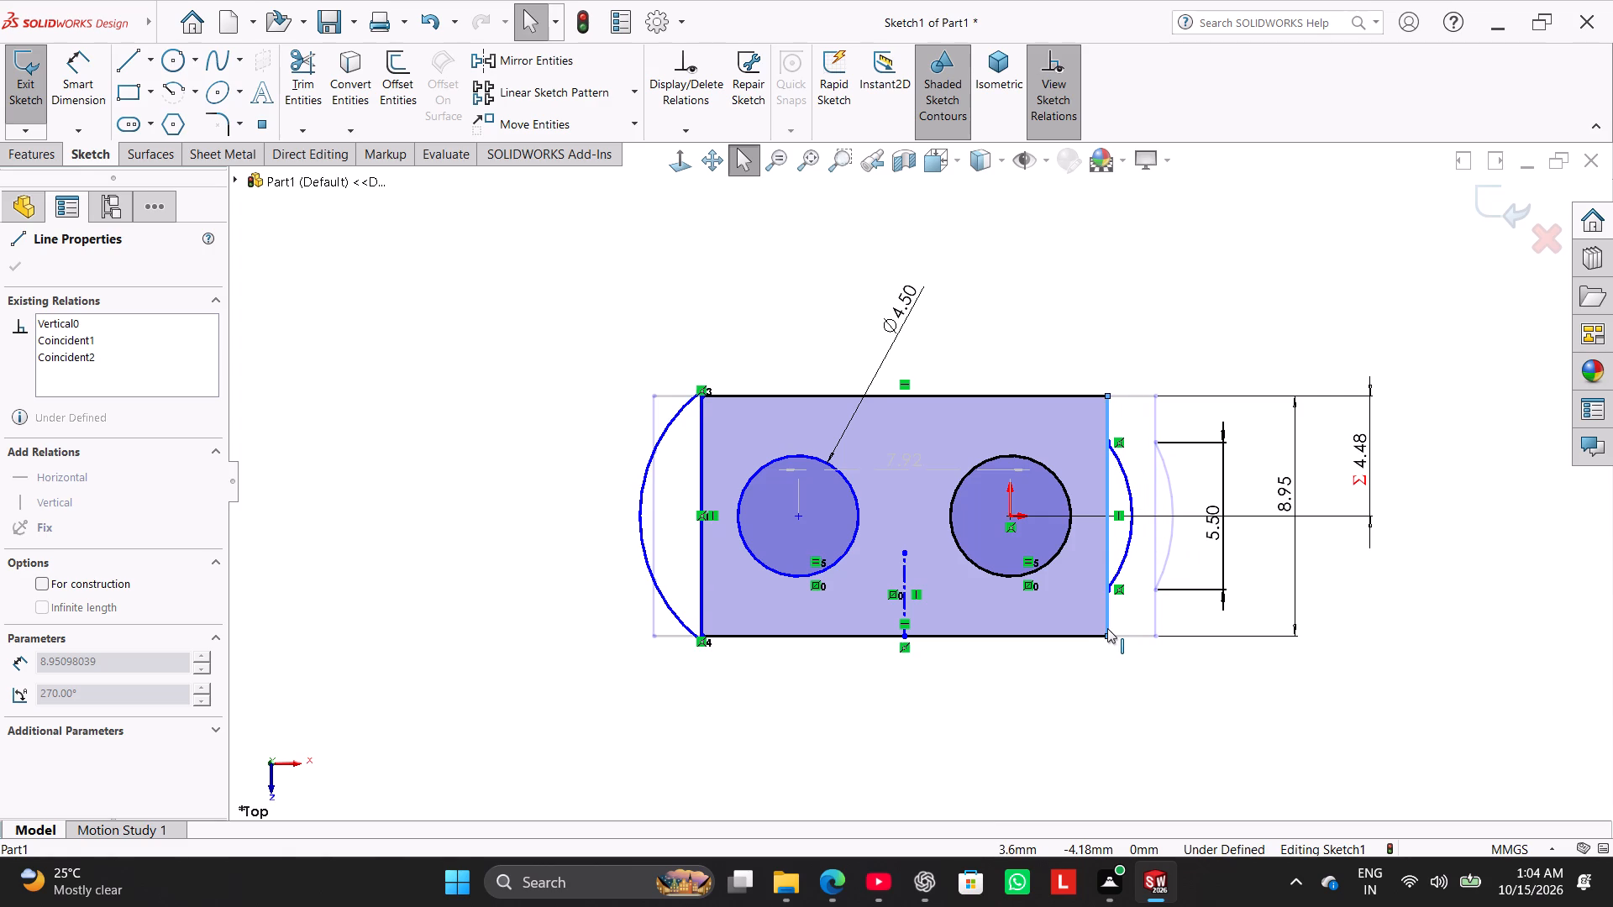
left_click_drag(1107, 628, 1104, 628)
left_click(954, 746)
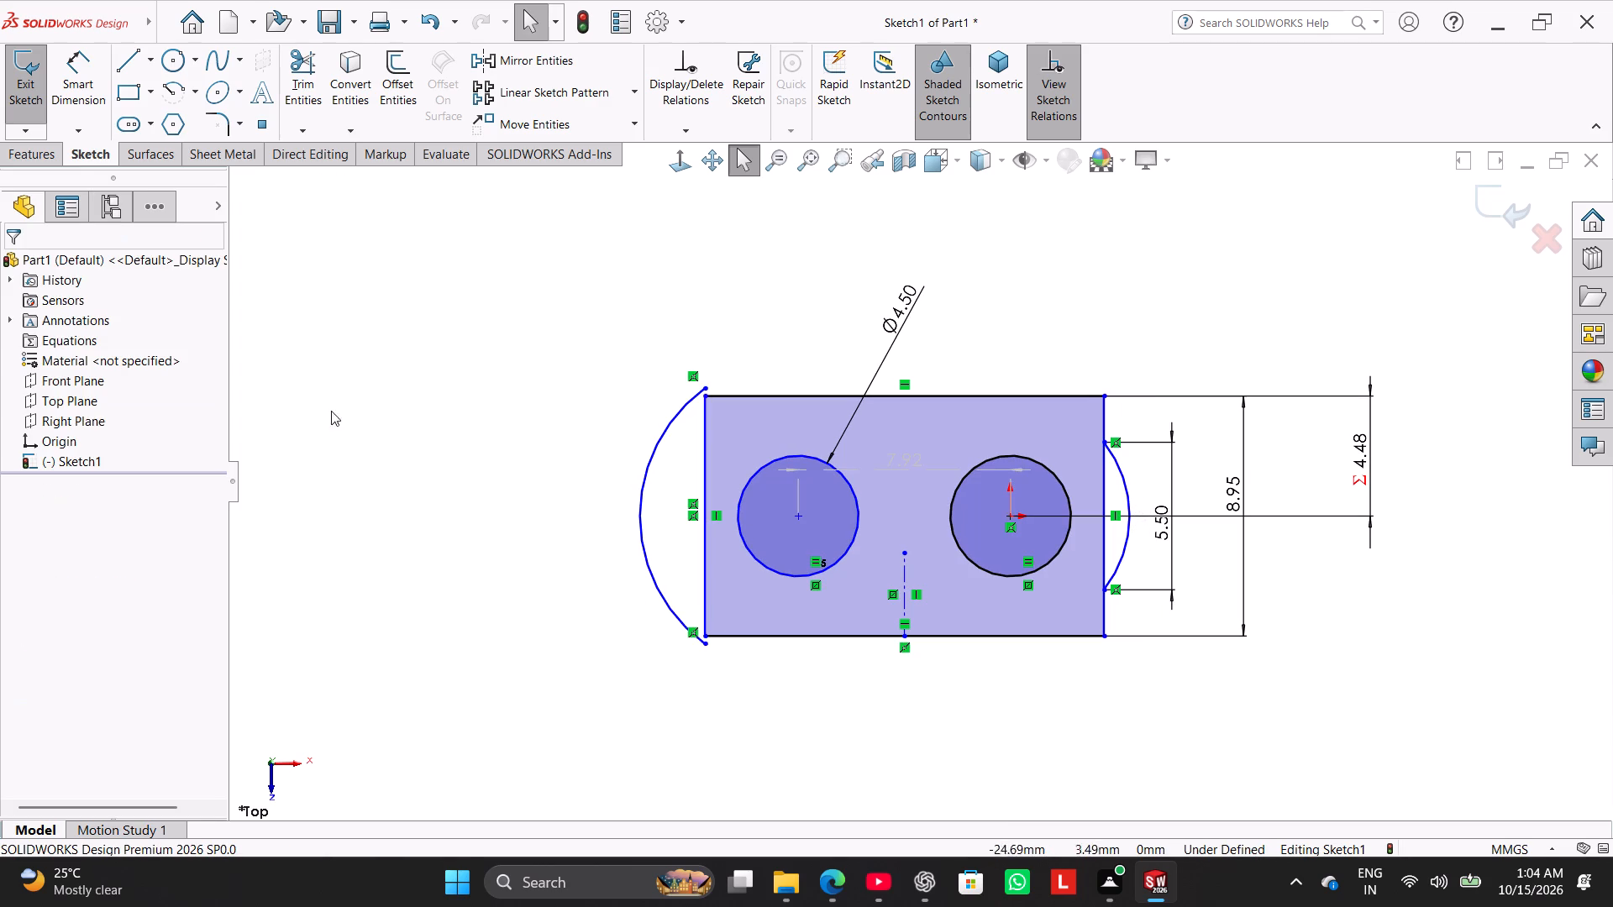
Dimension the length of the rectangle's bottom edge as 10.83 mm.
left_click(91, 87)
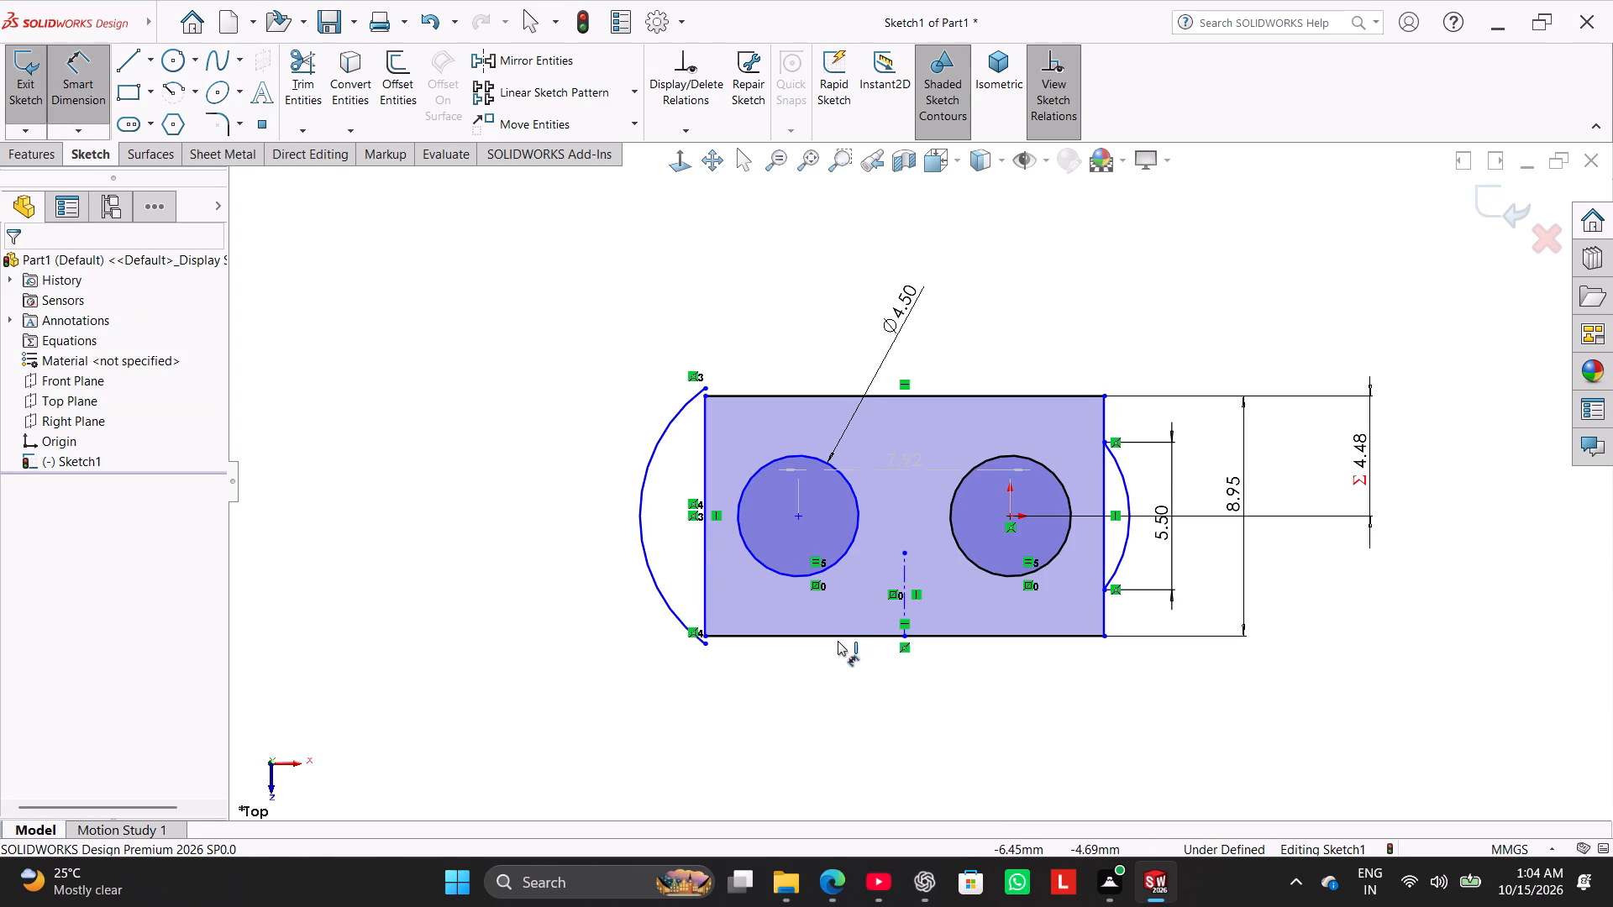
left_click(838, 641)
left_click(910, 698)
type("10.83")
key("Return")
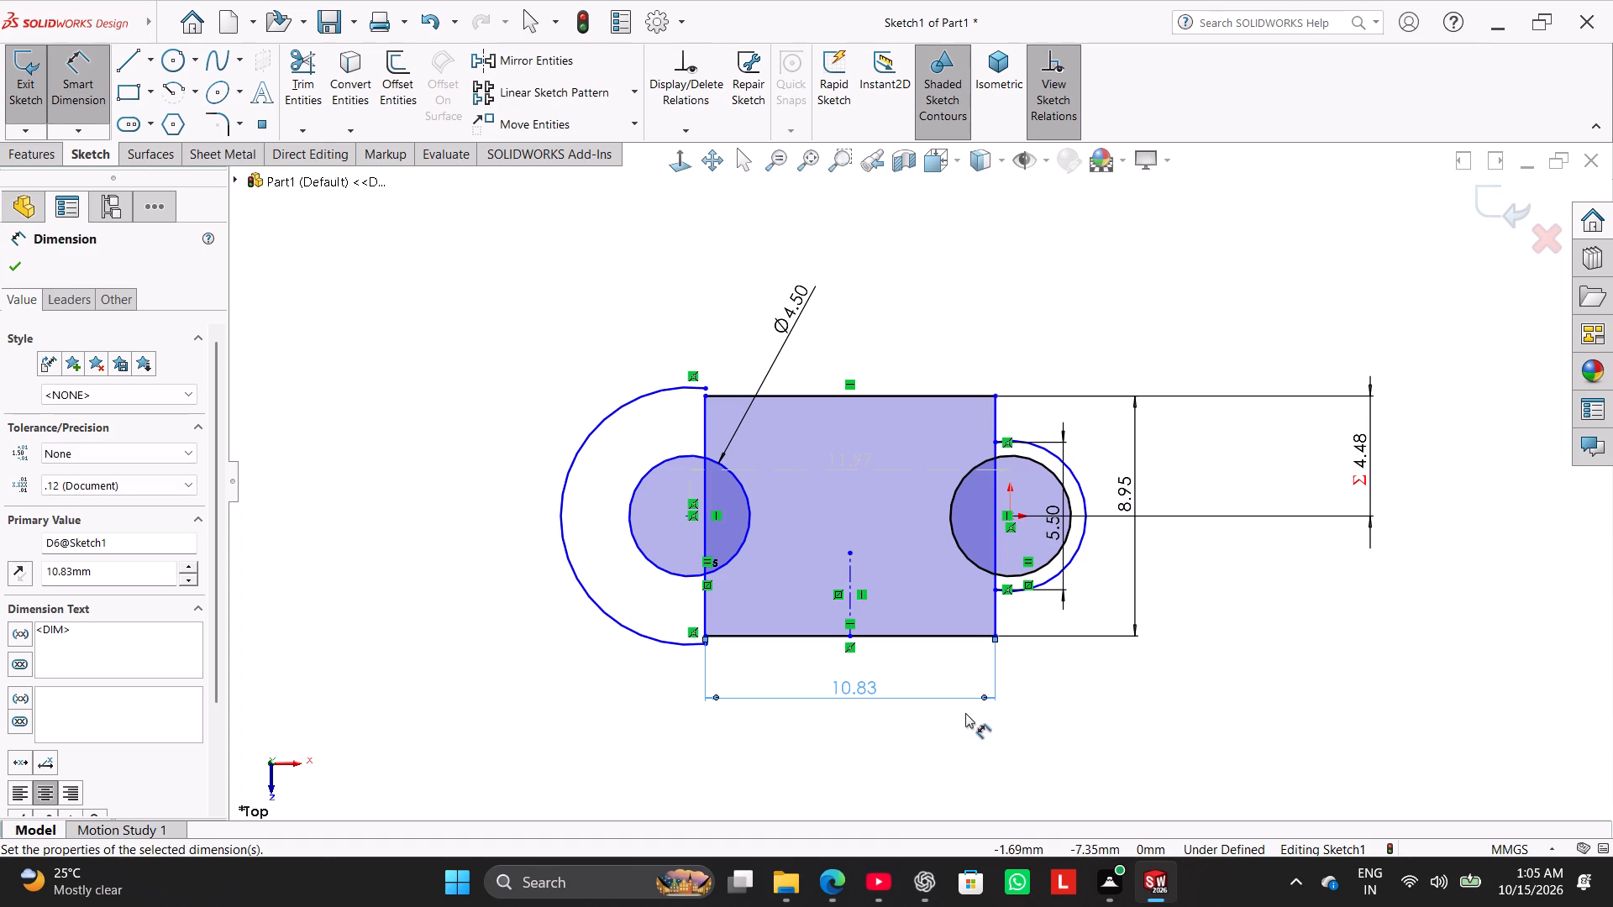
left_click(533, 672)
right_click(516, 681)
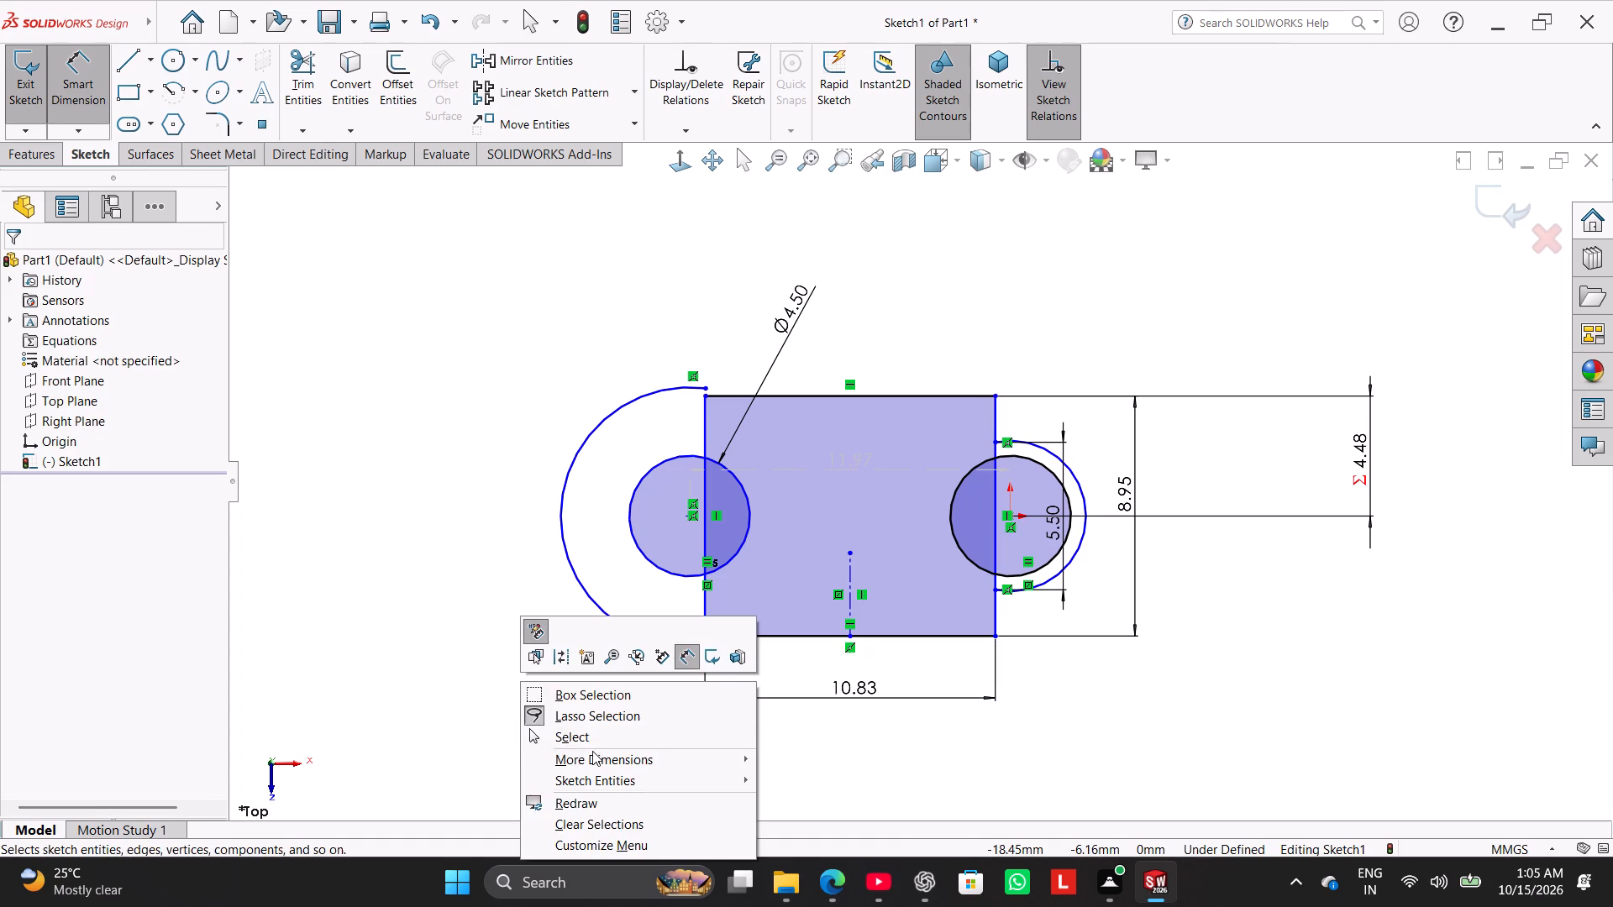
left_click(589, 738)
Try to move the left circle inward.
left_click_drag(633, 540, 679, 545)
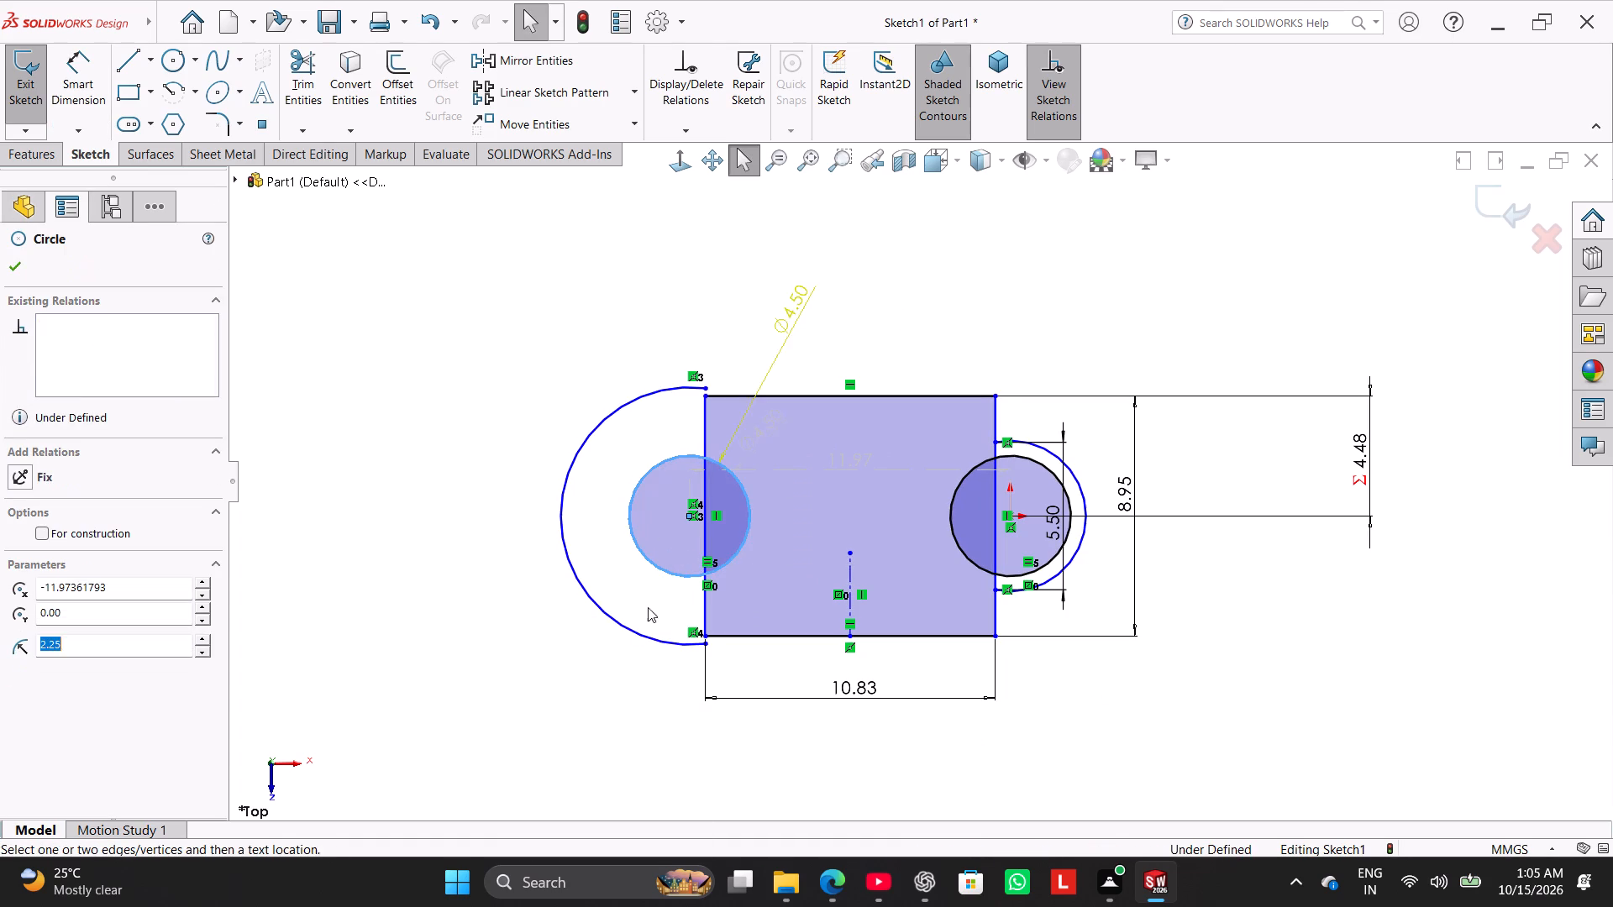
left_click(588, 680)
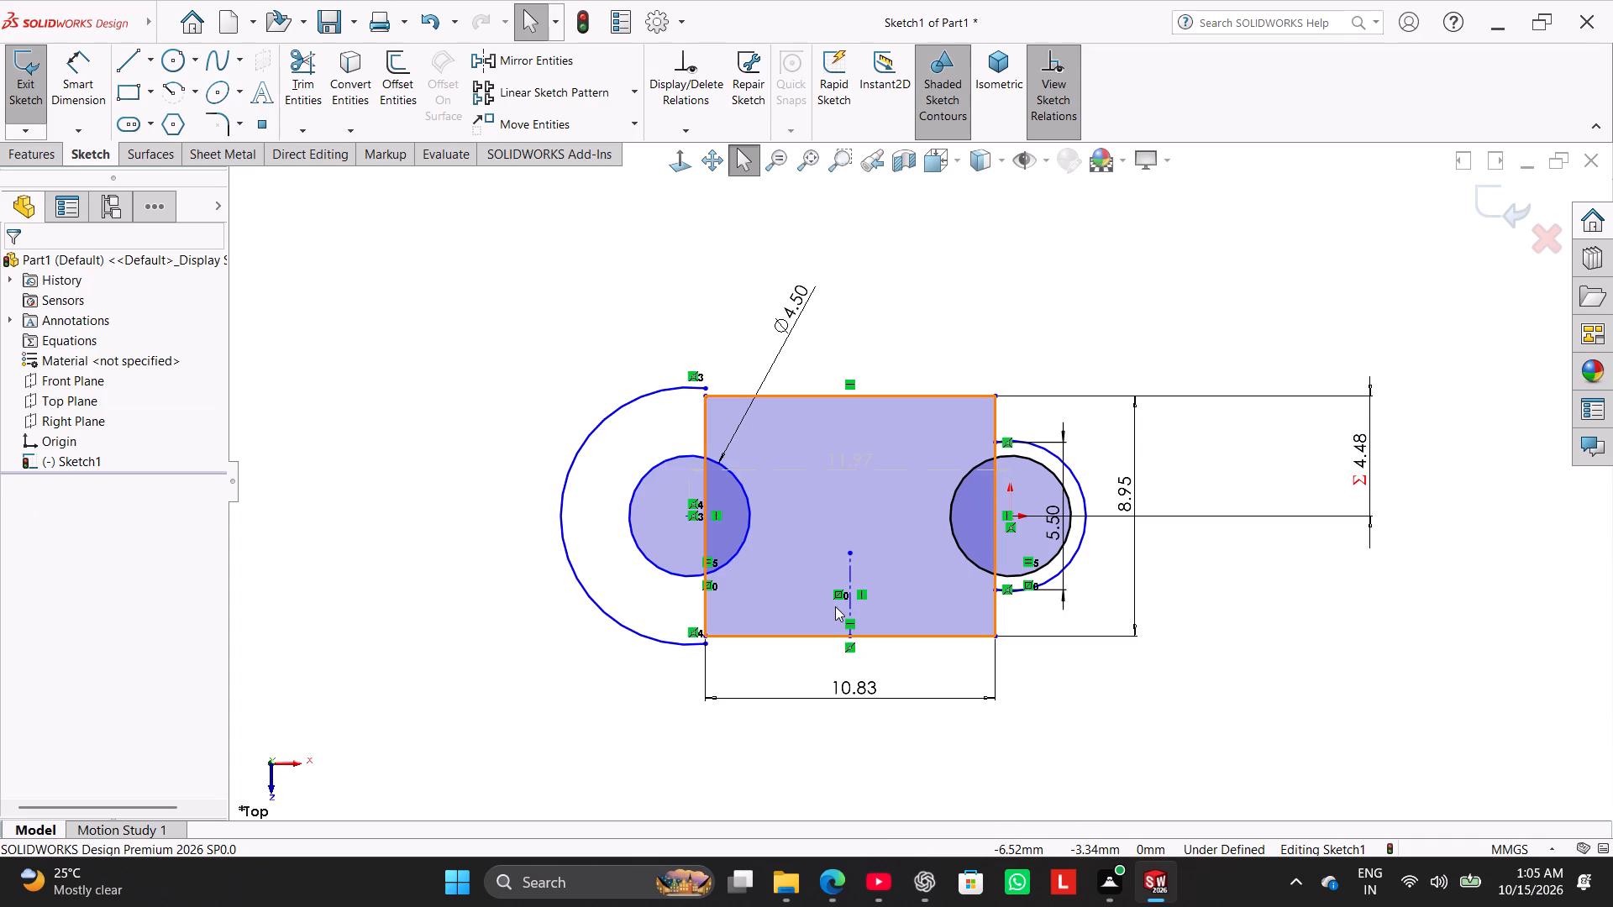
Undo the setting of the bottom edge's length dimension to 10.83 mm.
key("ctrl+z")
key("ctrl+z")
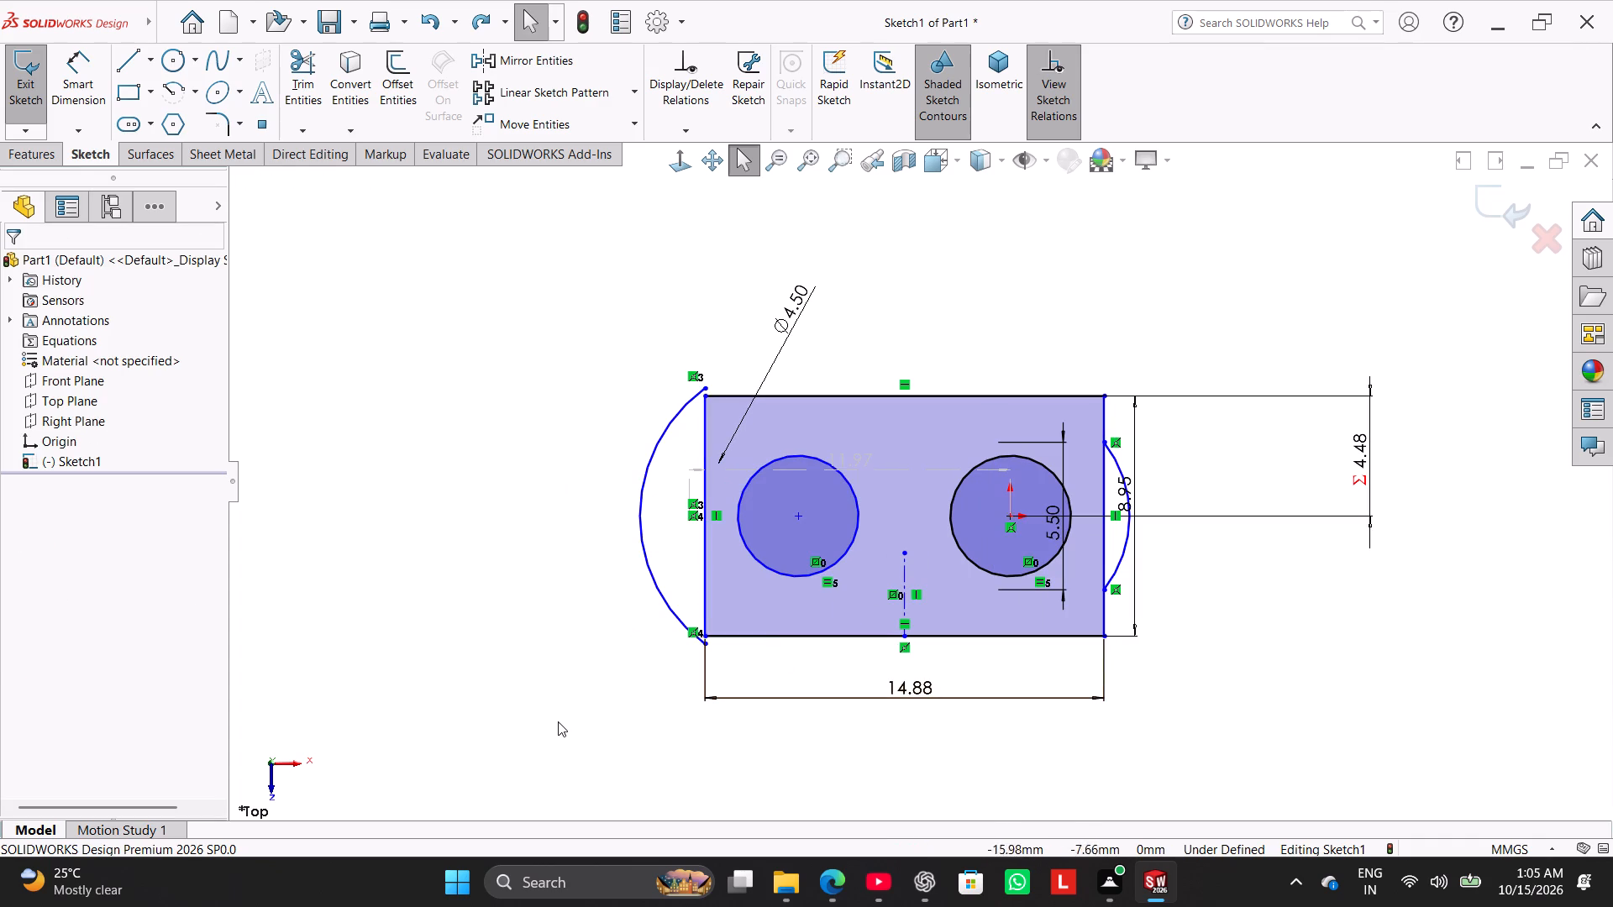
left_click(557, 721)
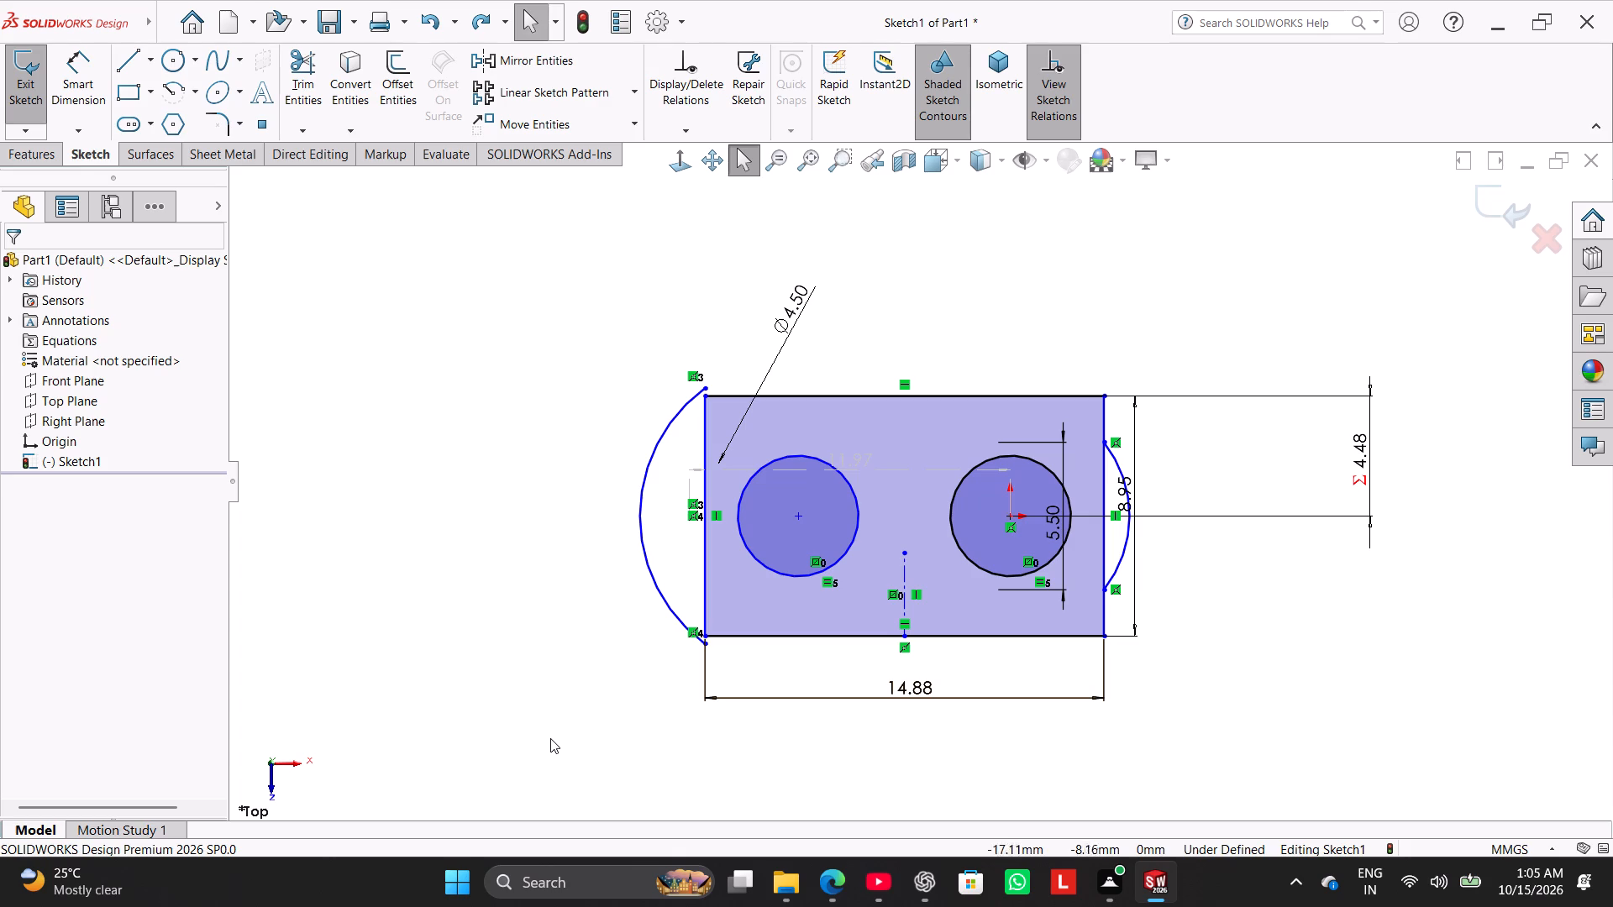
Add an Equal relation between the two end arcs of the link profile.
scroll(1106, 427, "down", 1)
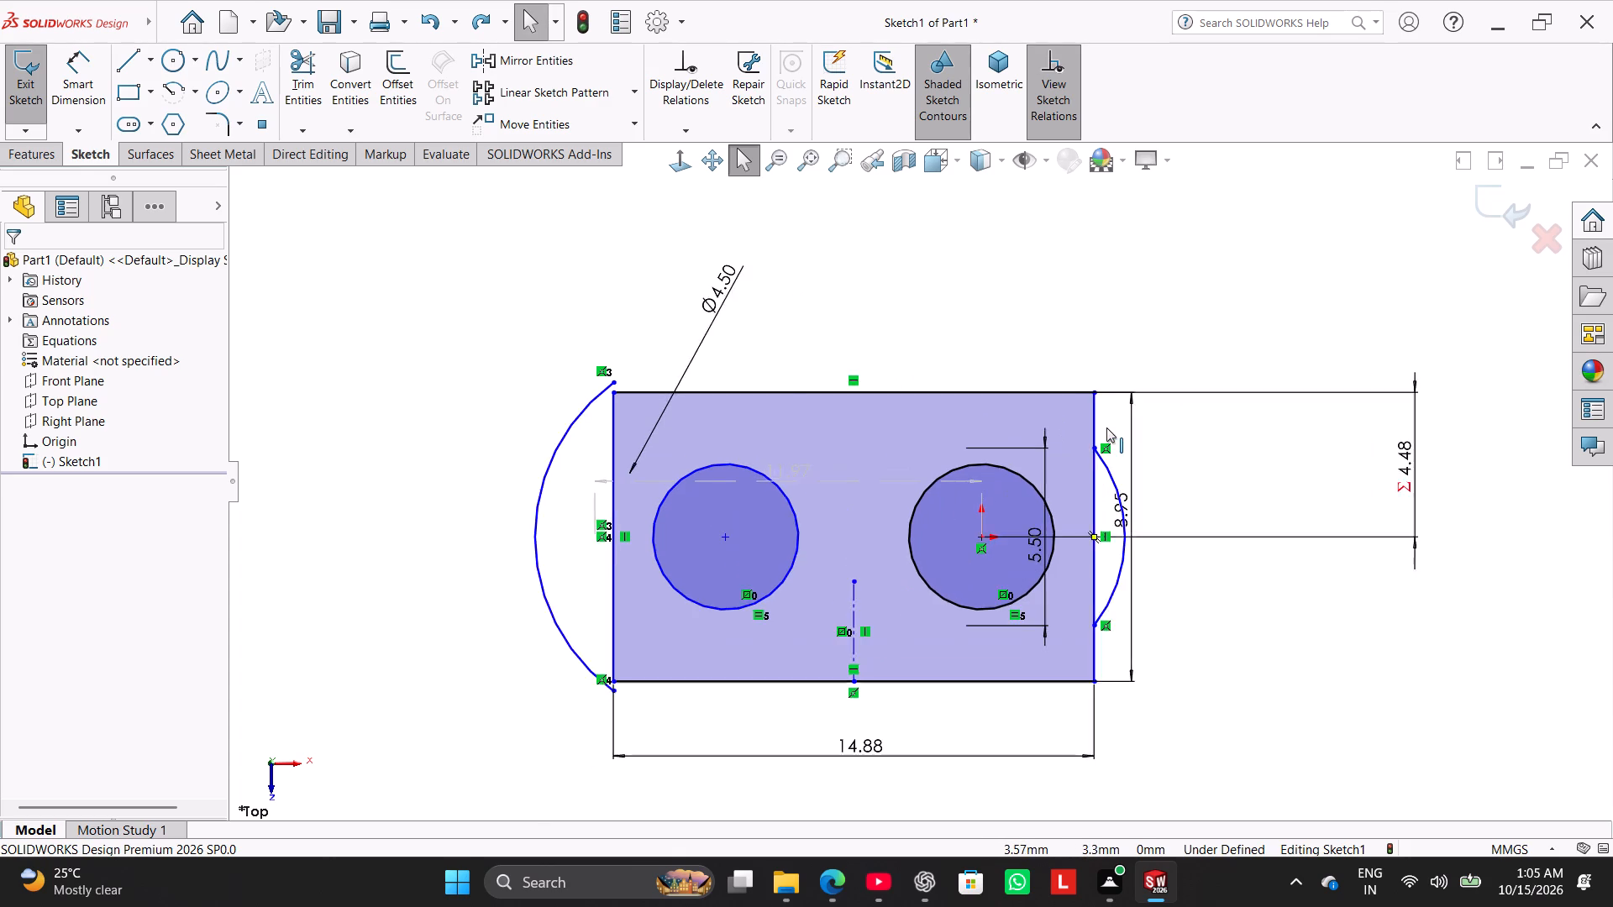
scroll(1106, 427, "down", 1)
left_click(1102, 490, "ctrl")
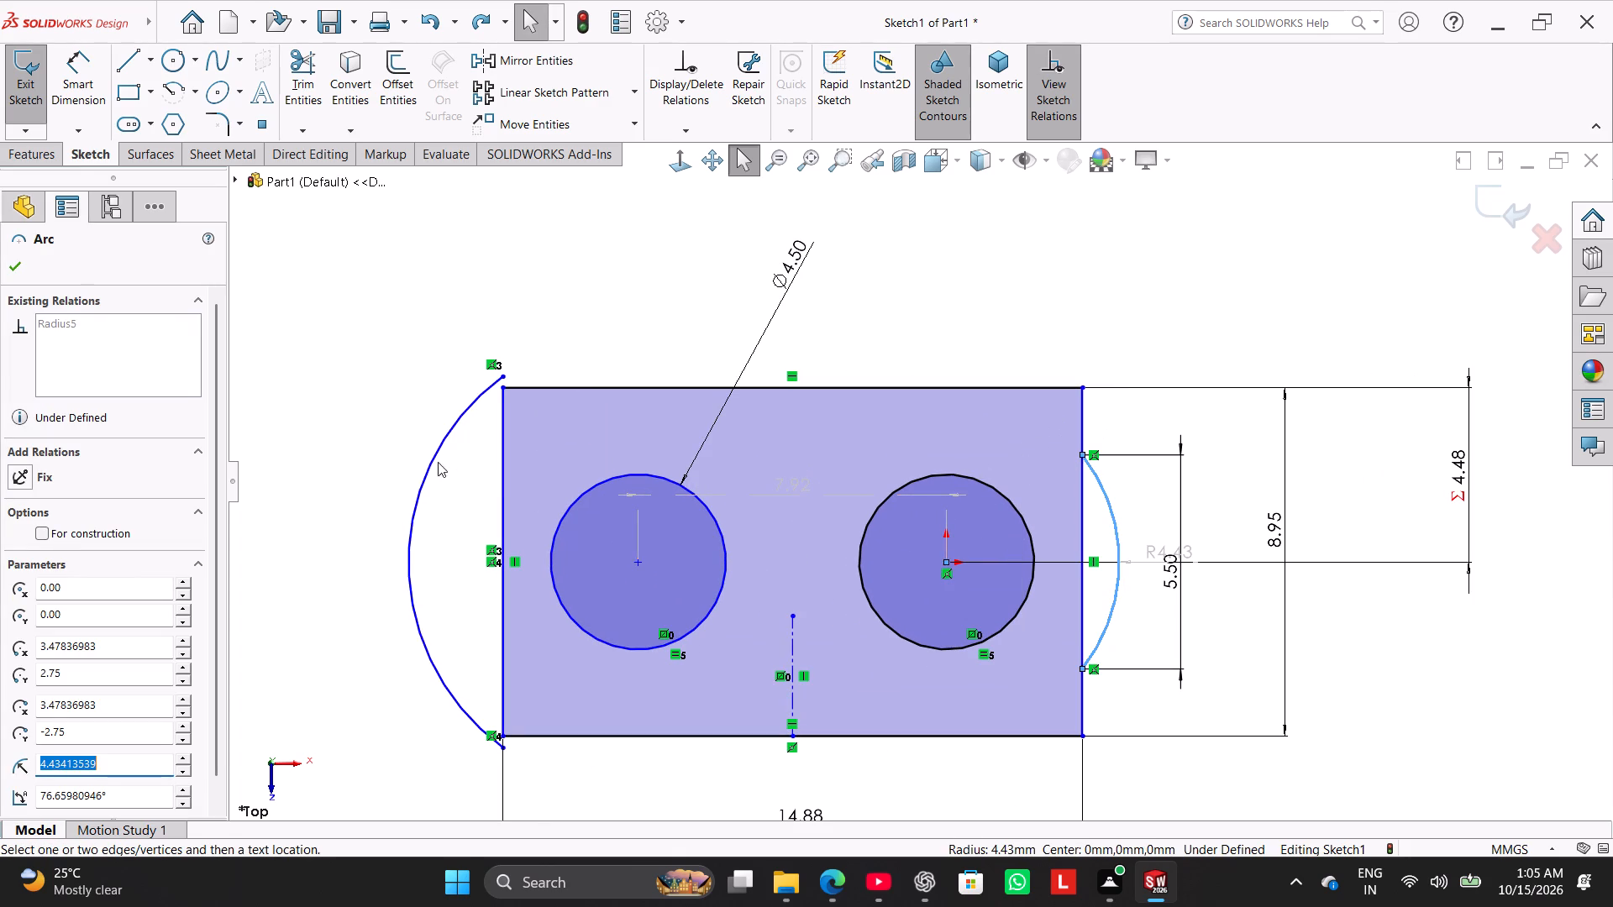
left_click(431, 461)
left_click(368, 446)
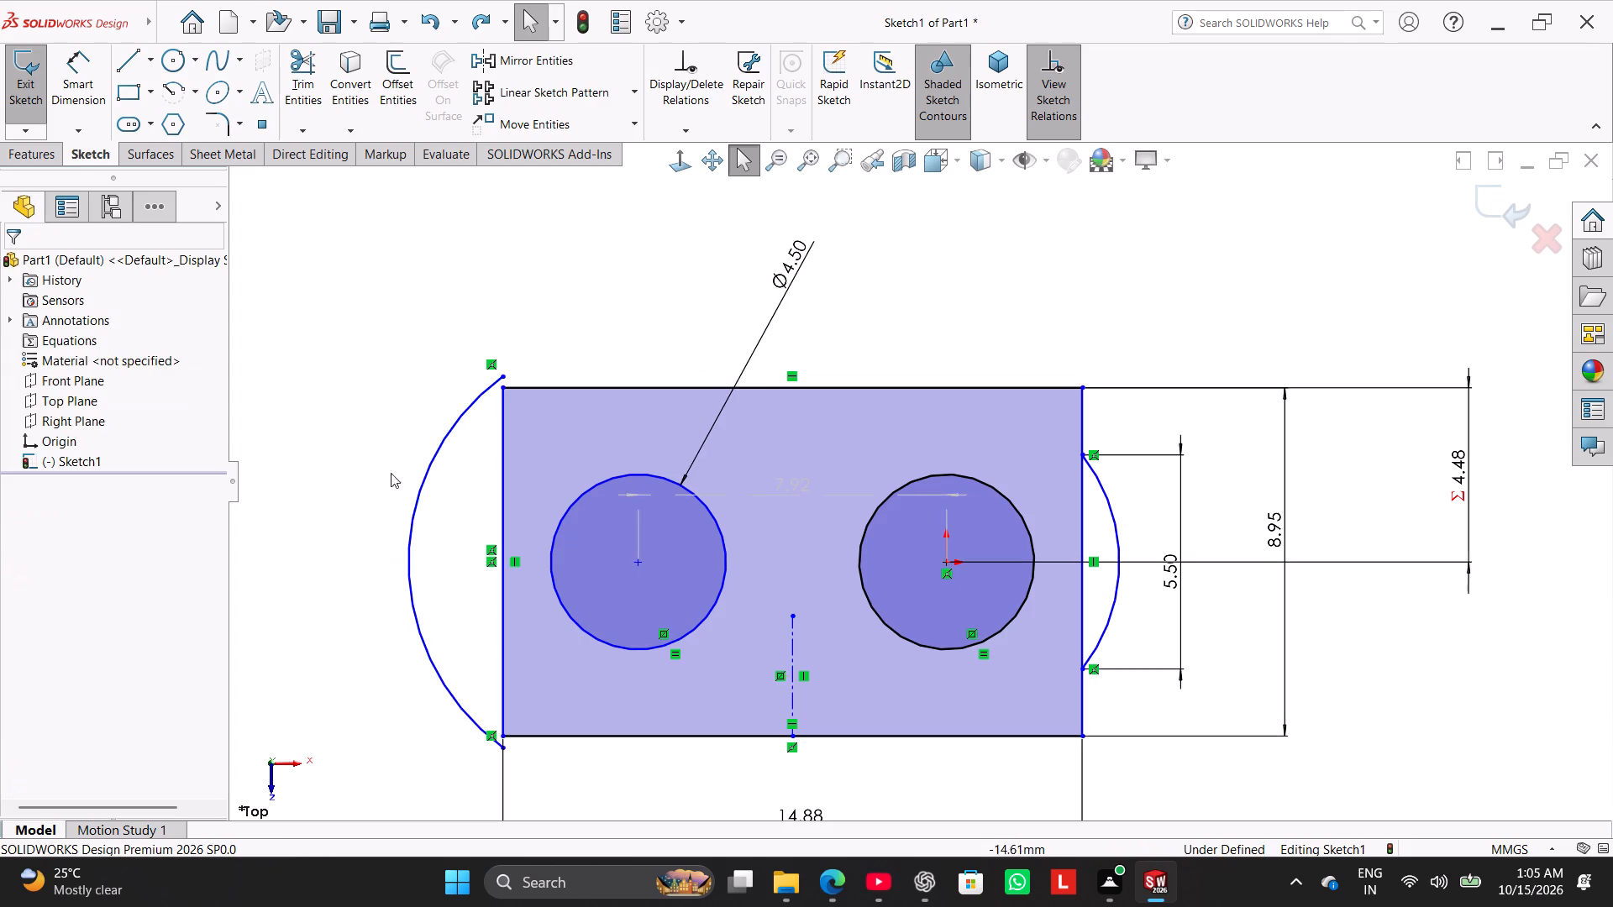
left_click(1108, 491, "ctrl")
left_click(441, 444, "ctrl")
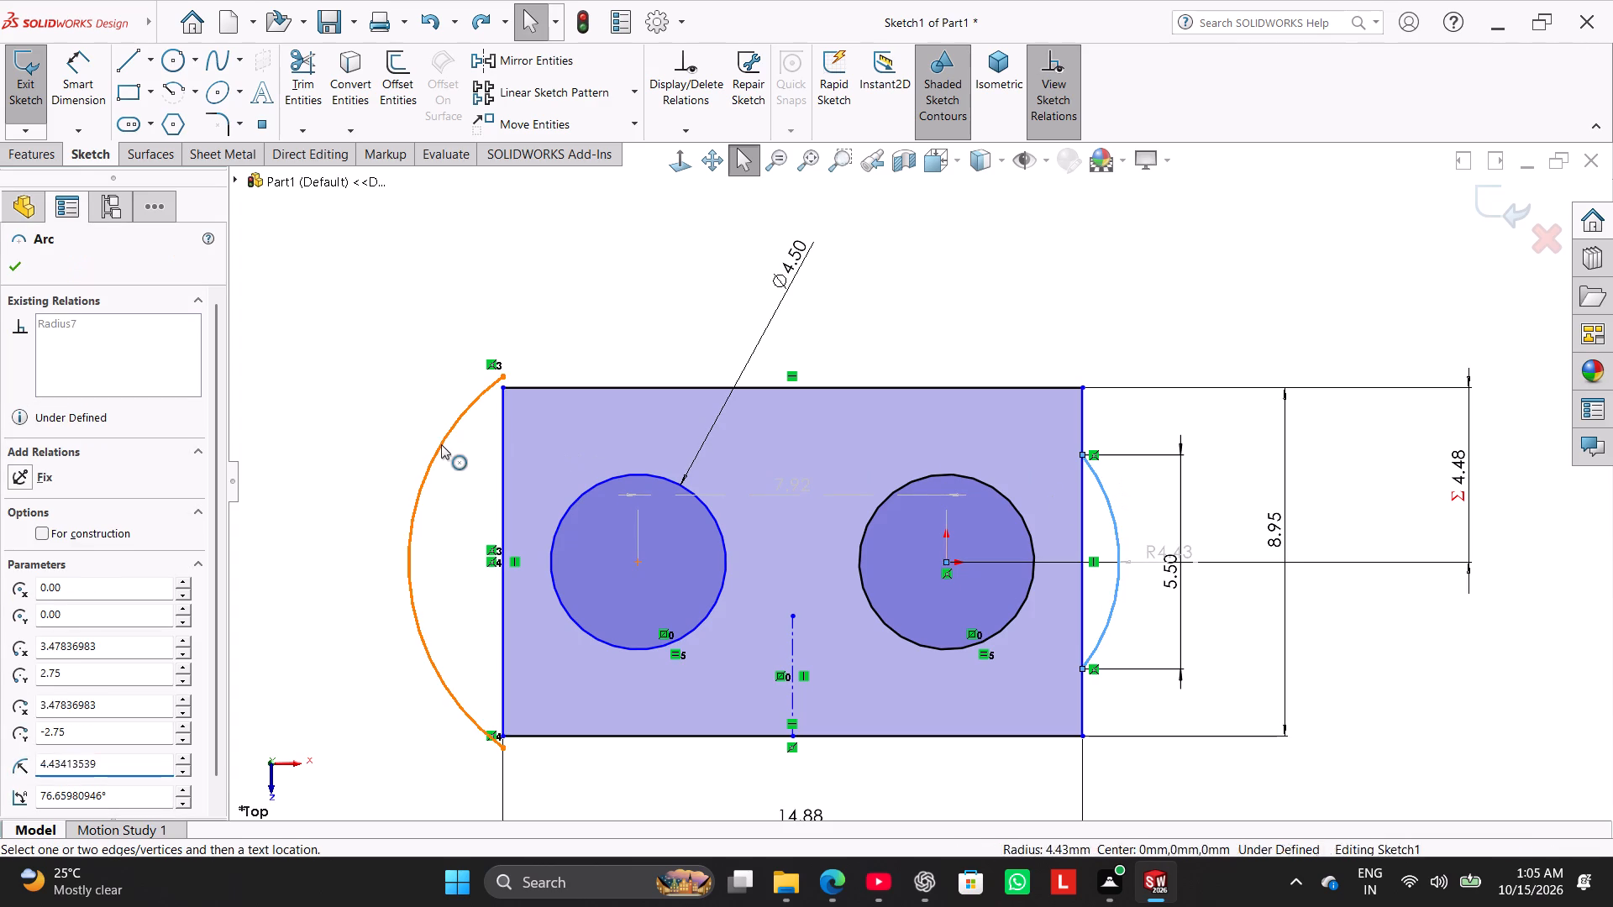
left_click(52, 645)
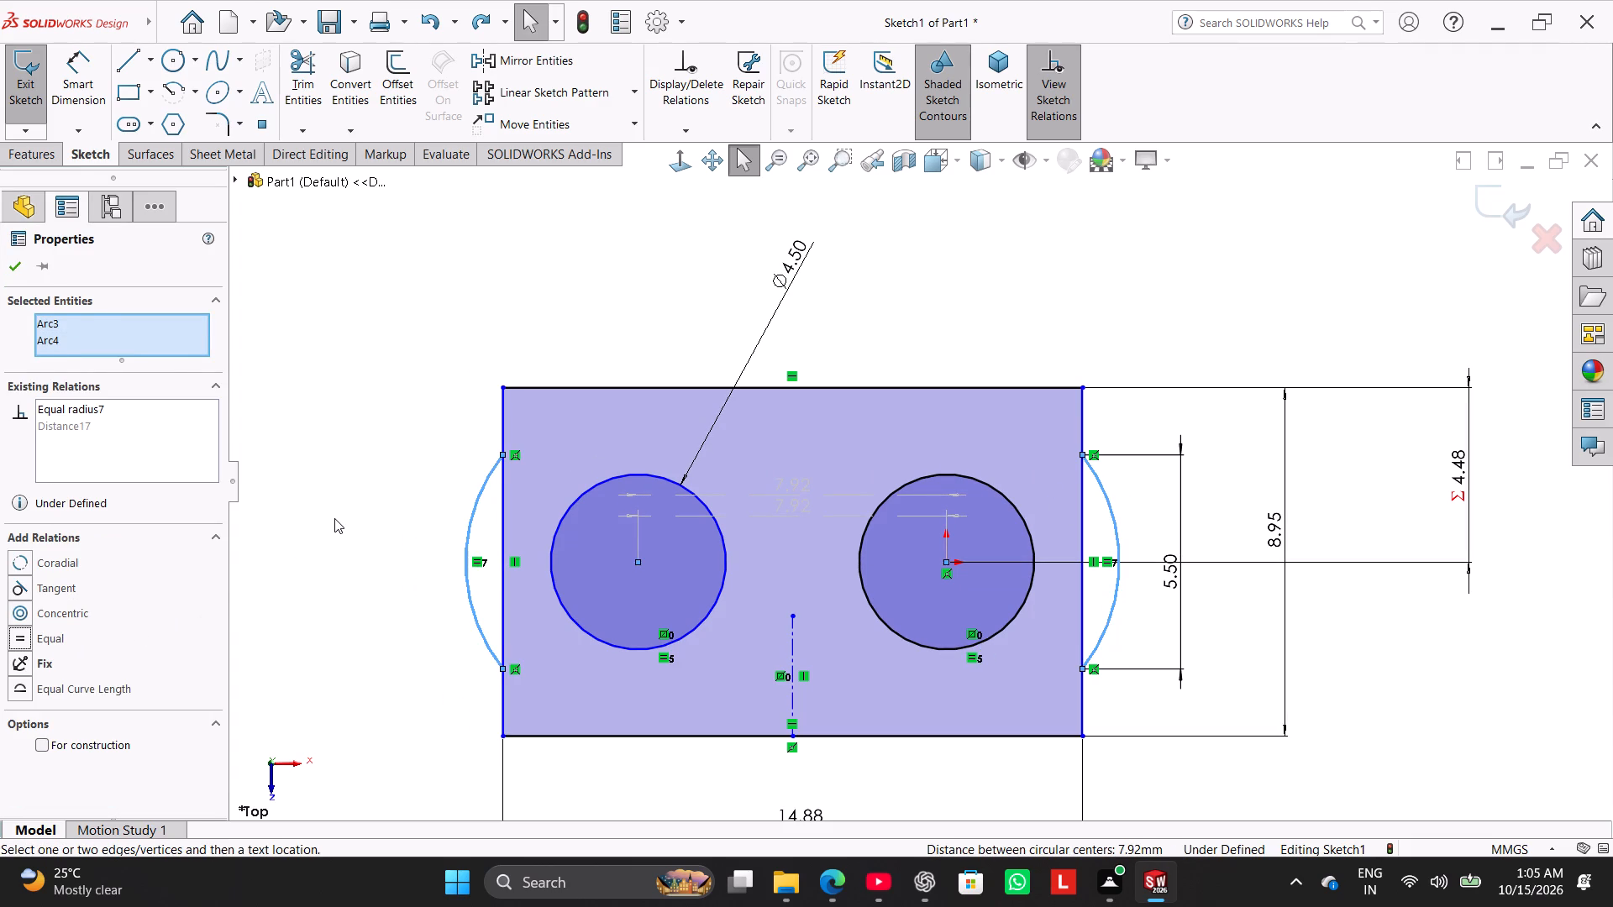
left_click(334, 518)
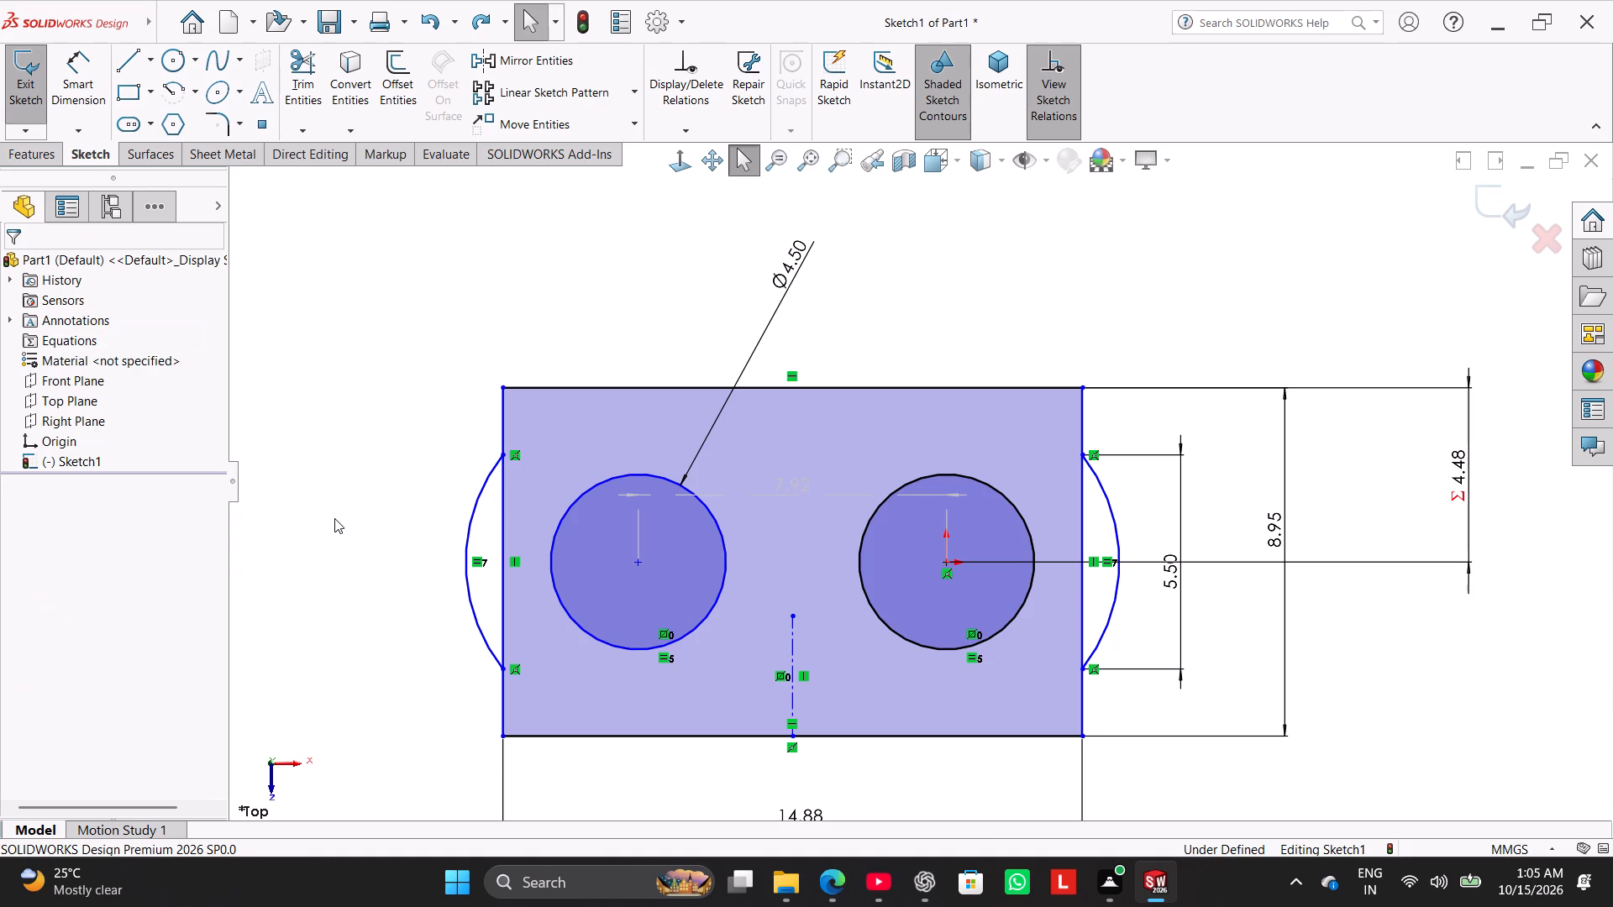
Set the rectangle's overall height dimension to 5.90 mm.
double_click(1282, 521)
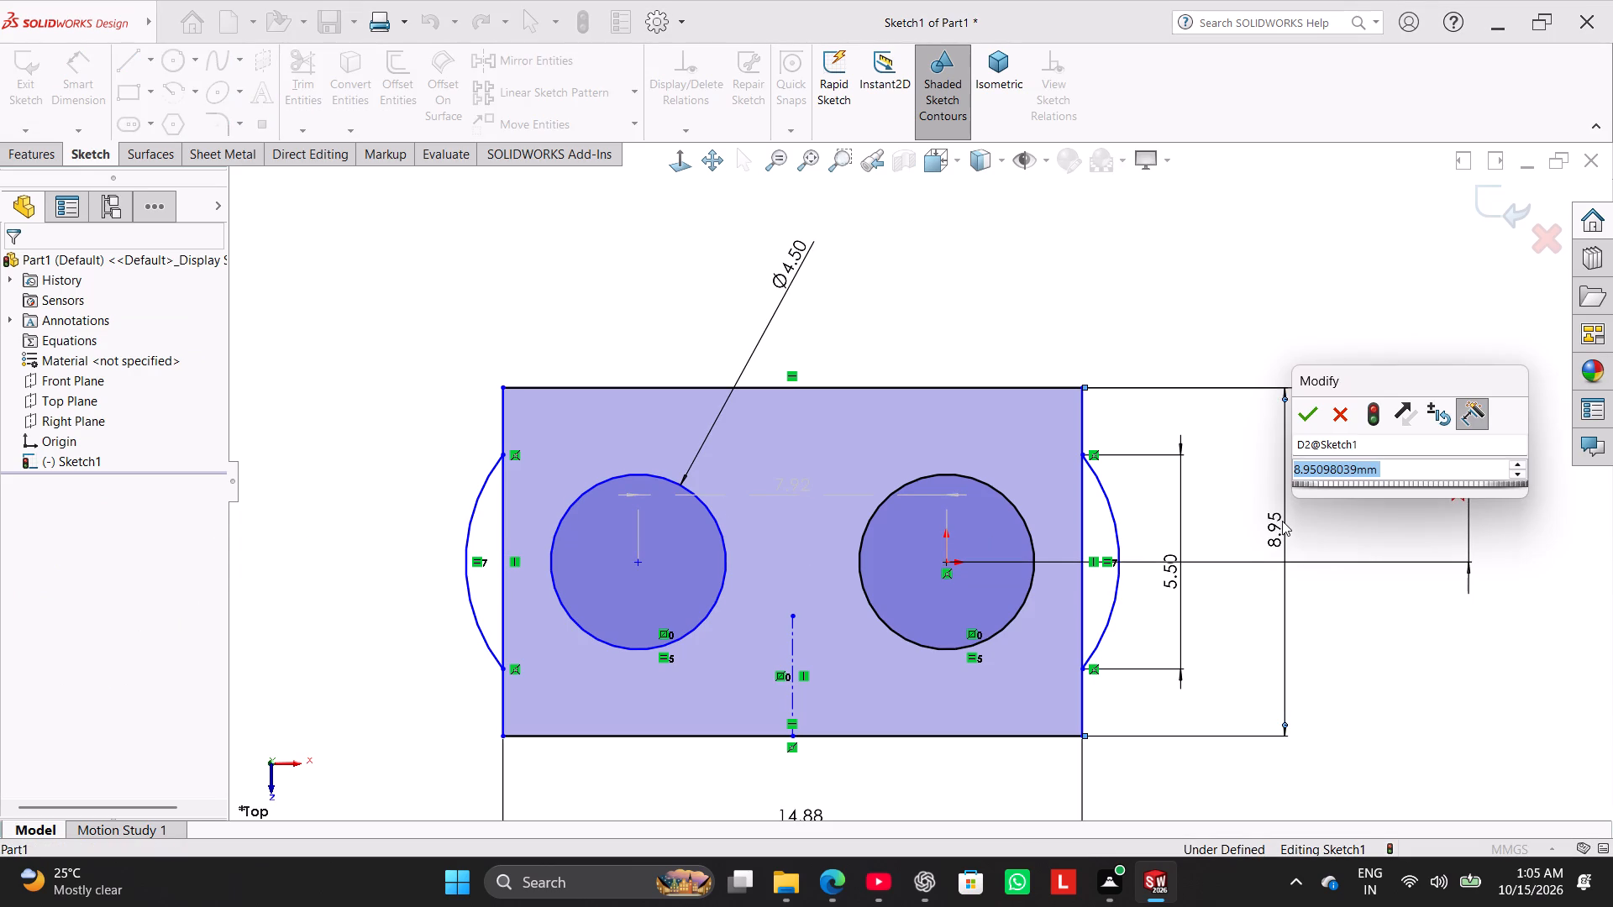
type("5.90")
key("Return")
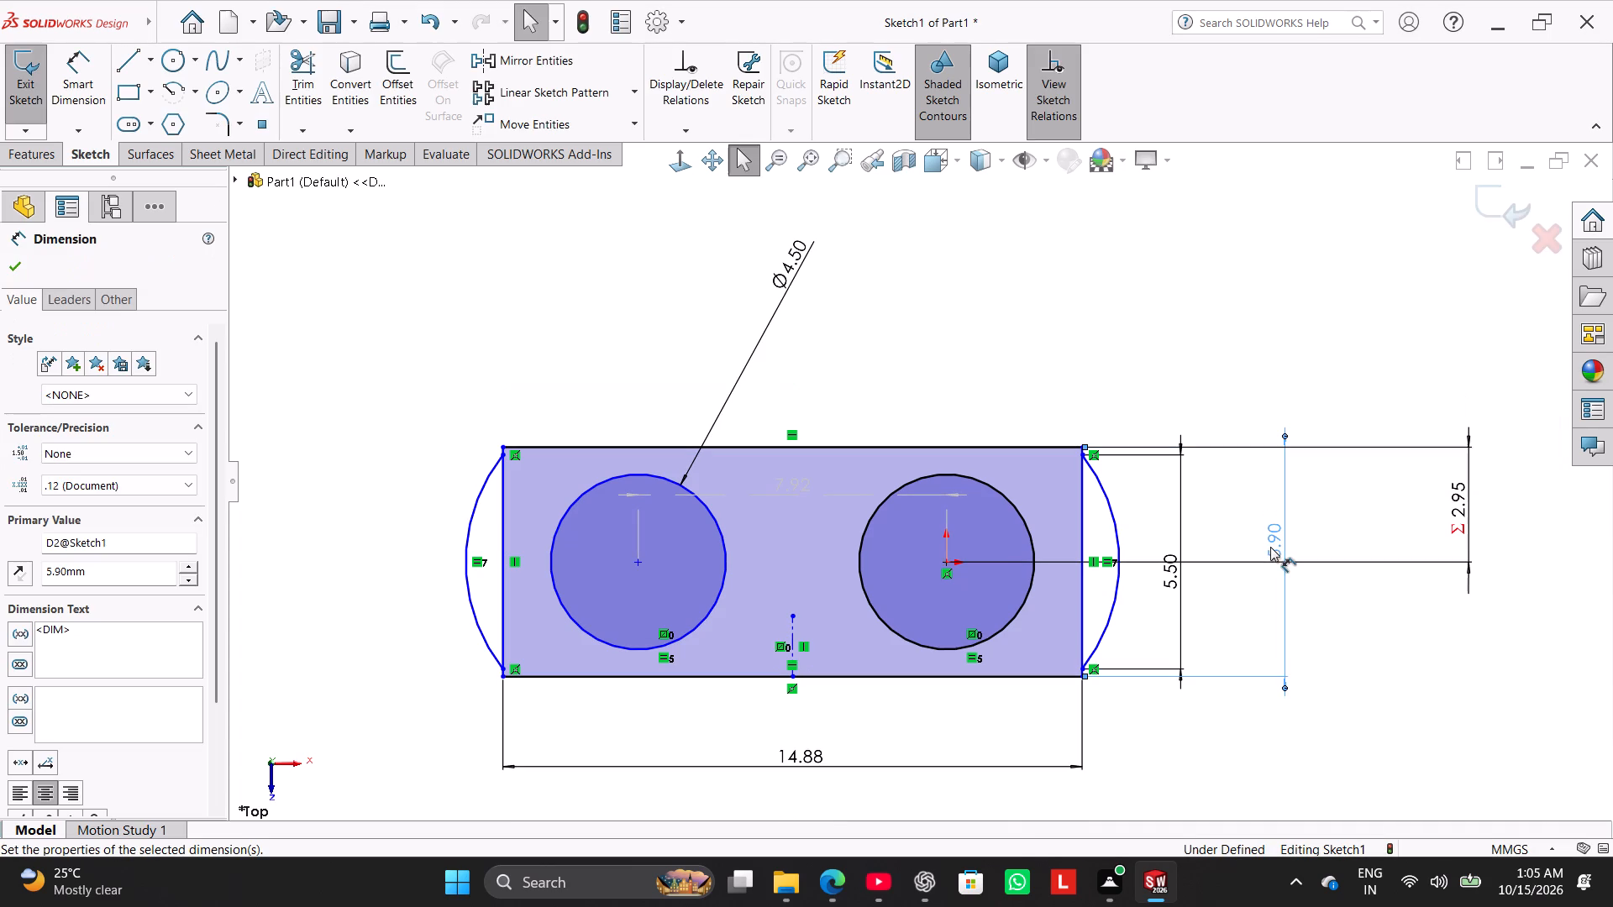
right_click(1109, 346)
left_click(985, 359)
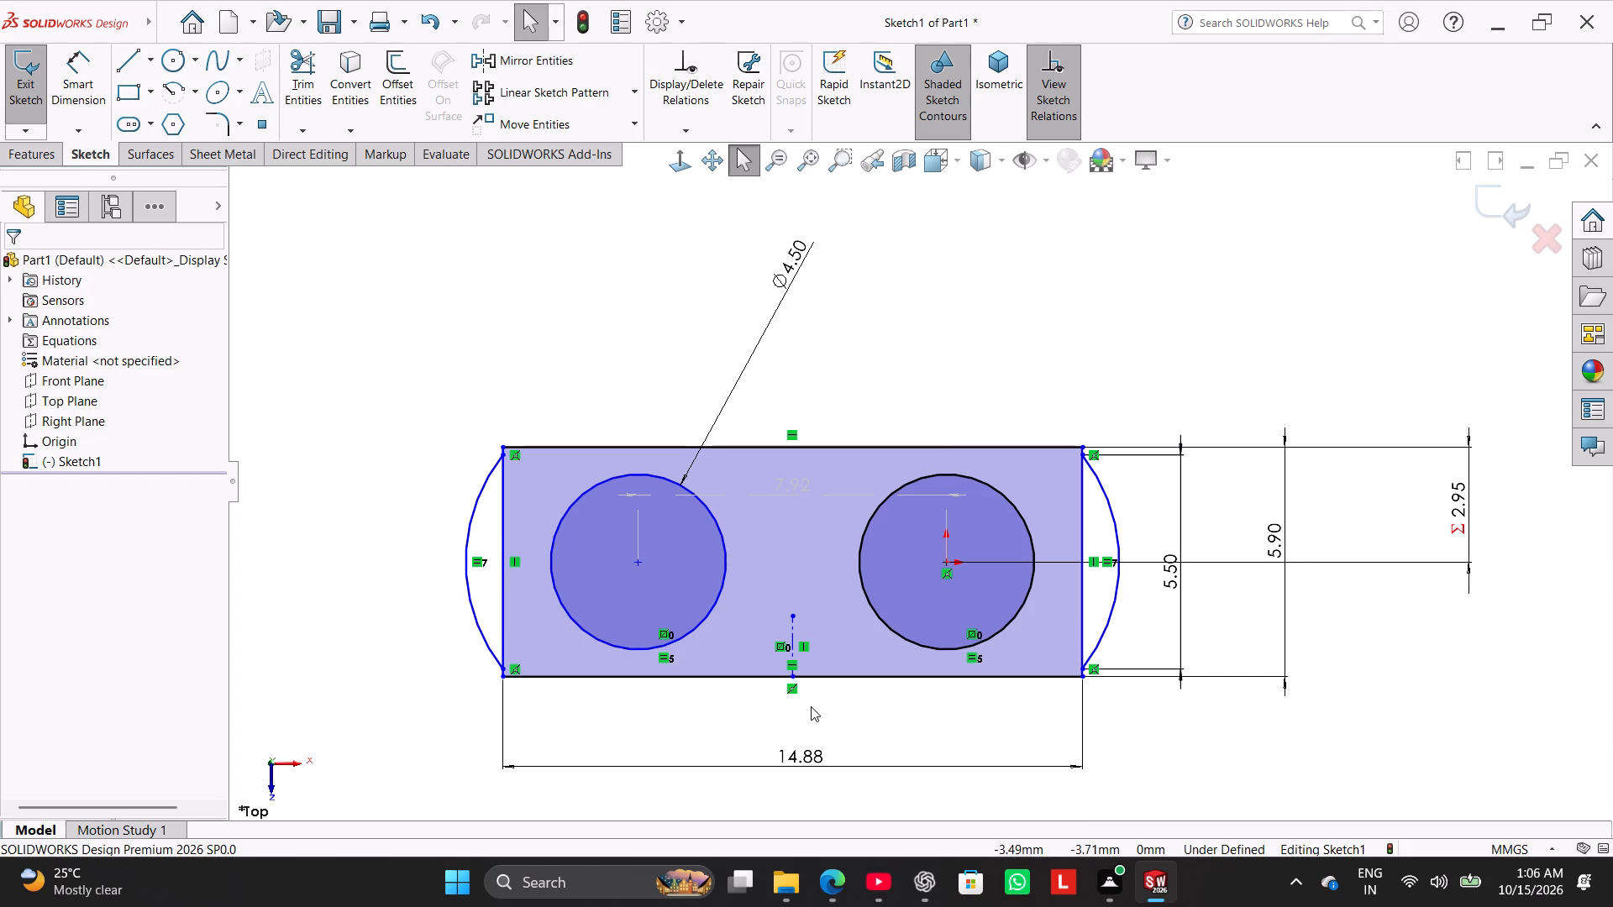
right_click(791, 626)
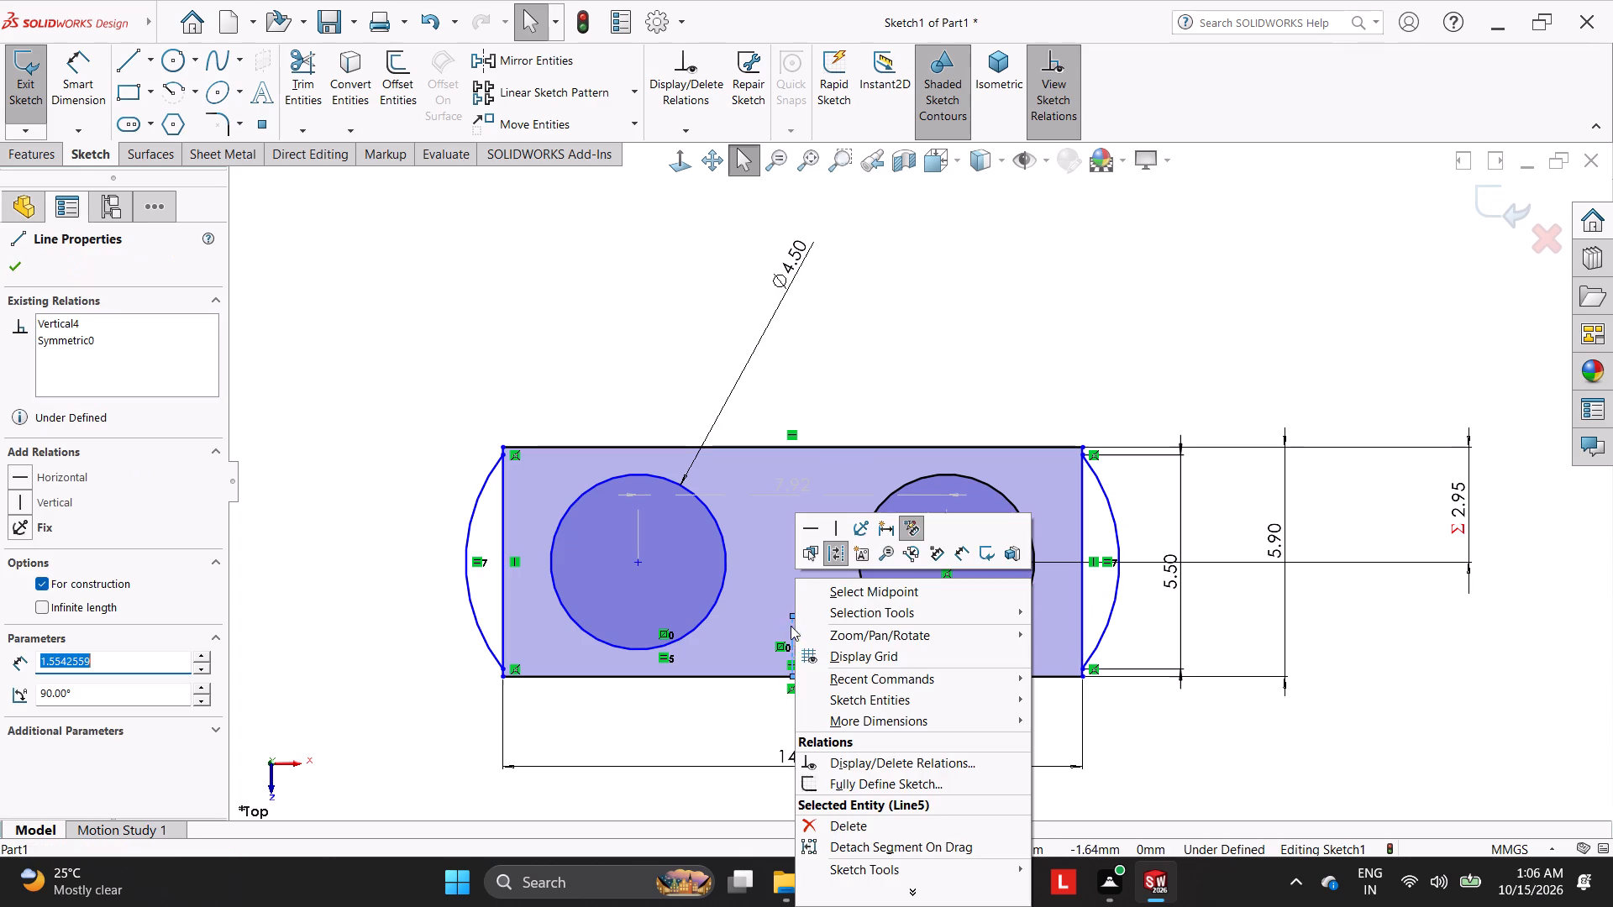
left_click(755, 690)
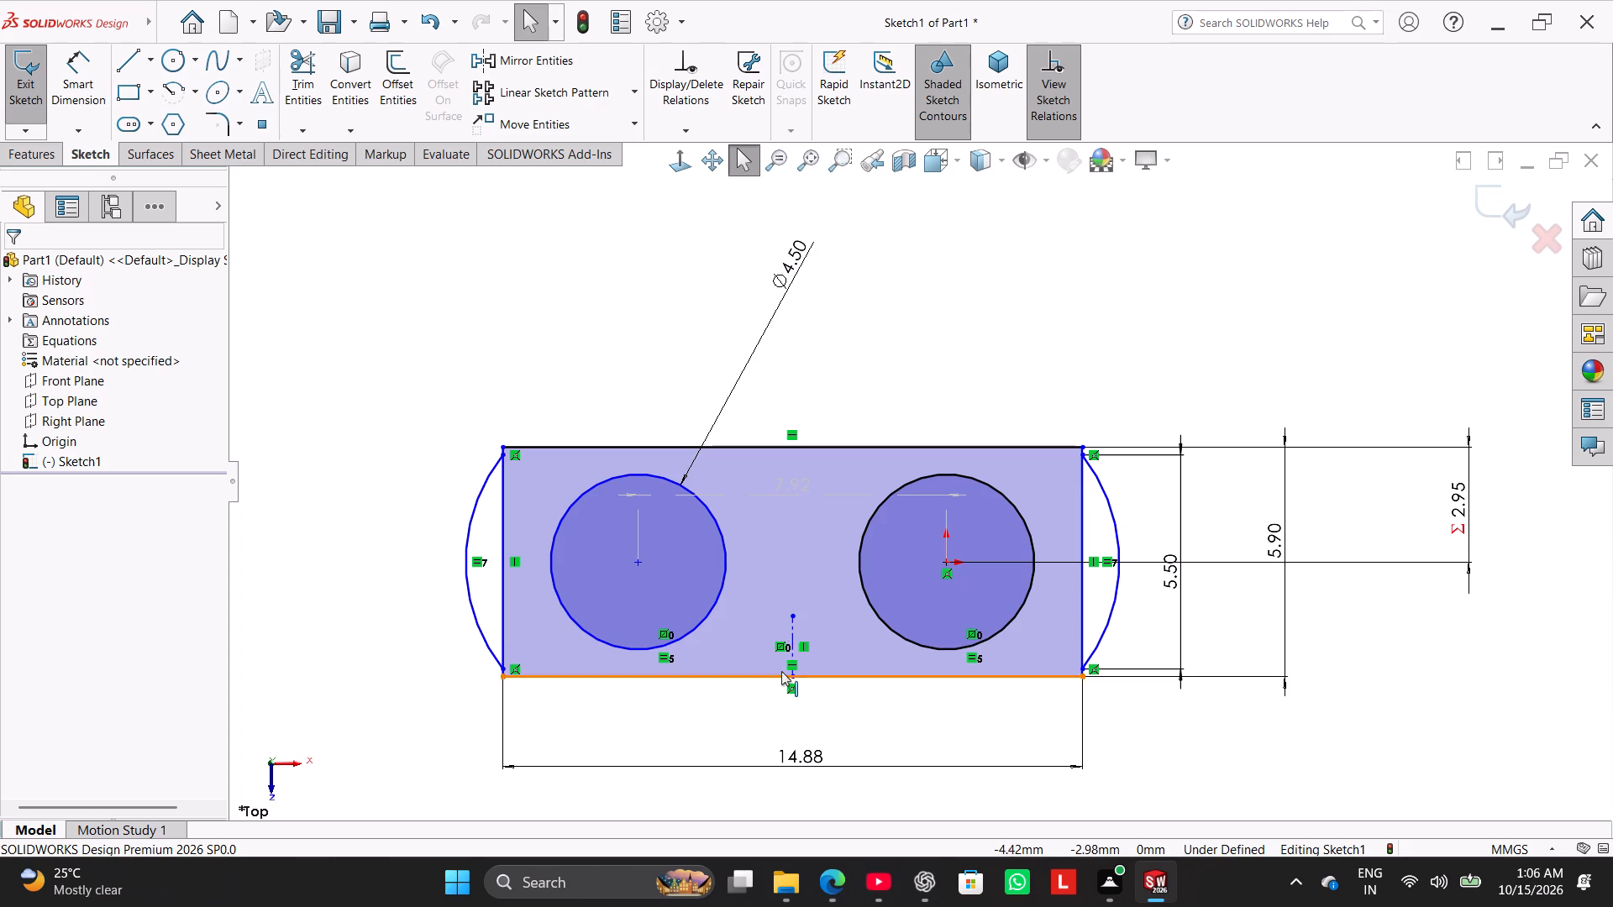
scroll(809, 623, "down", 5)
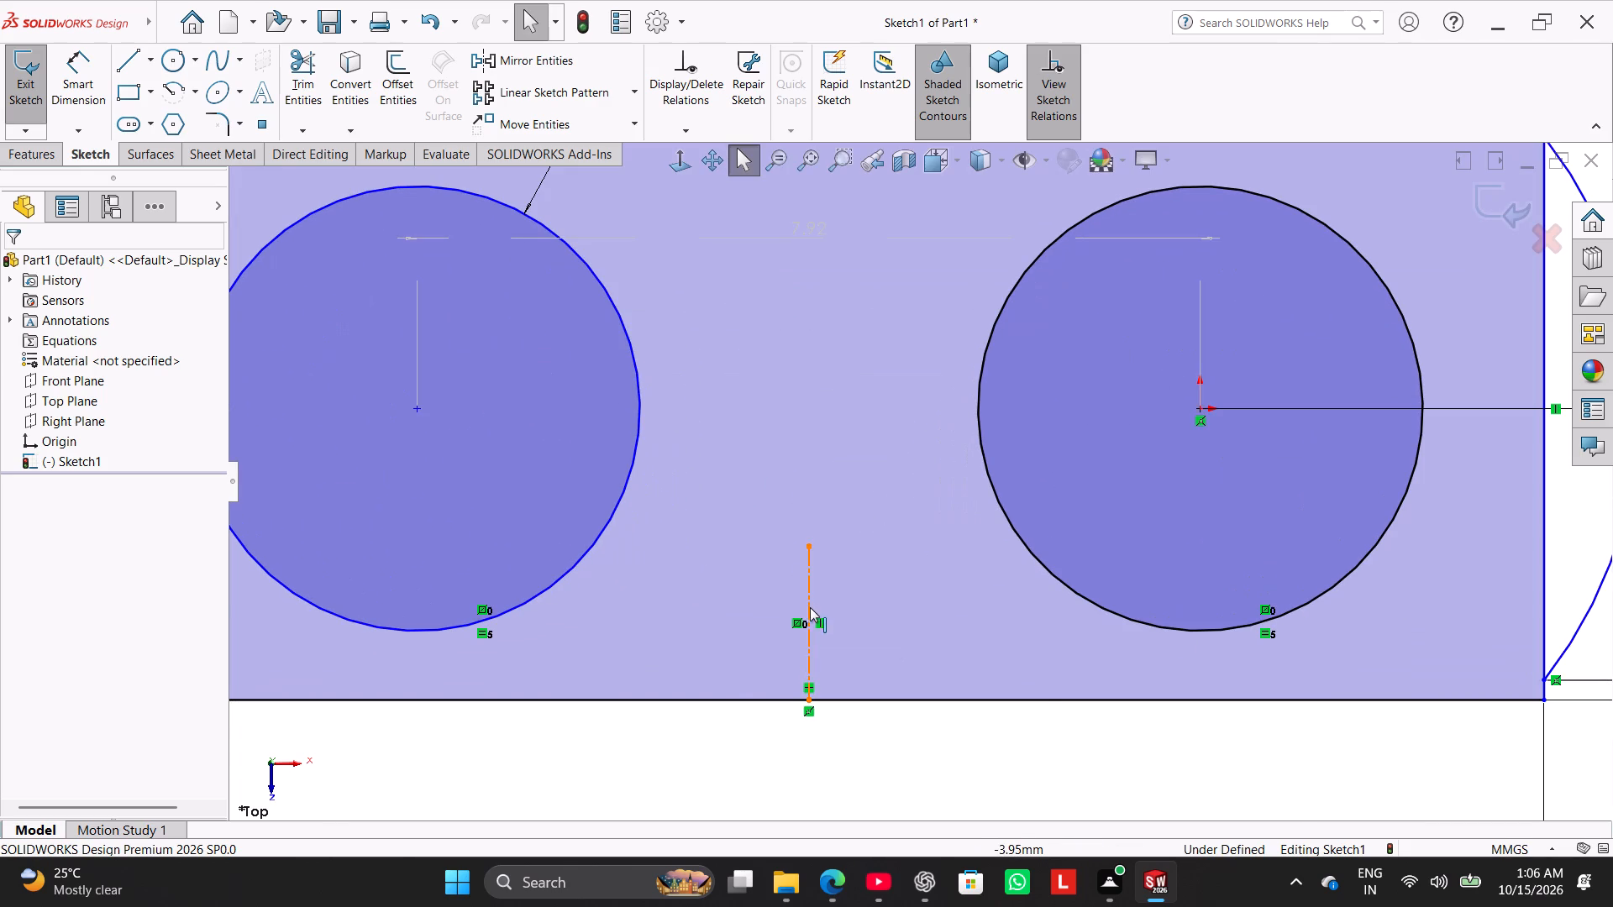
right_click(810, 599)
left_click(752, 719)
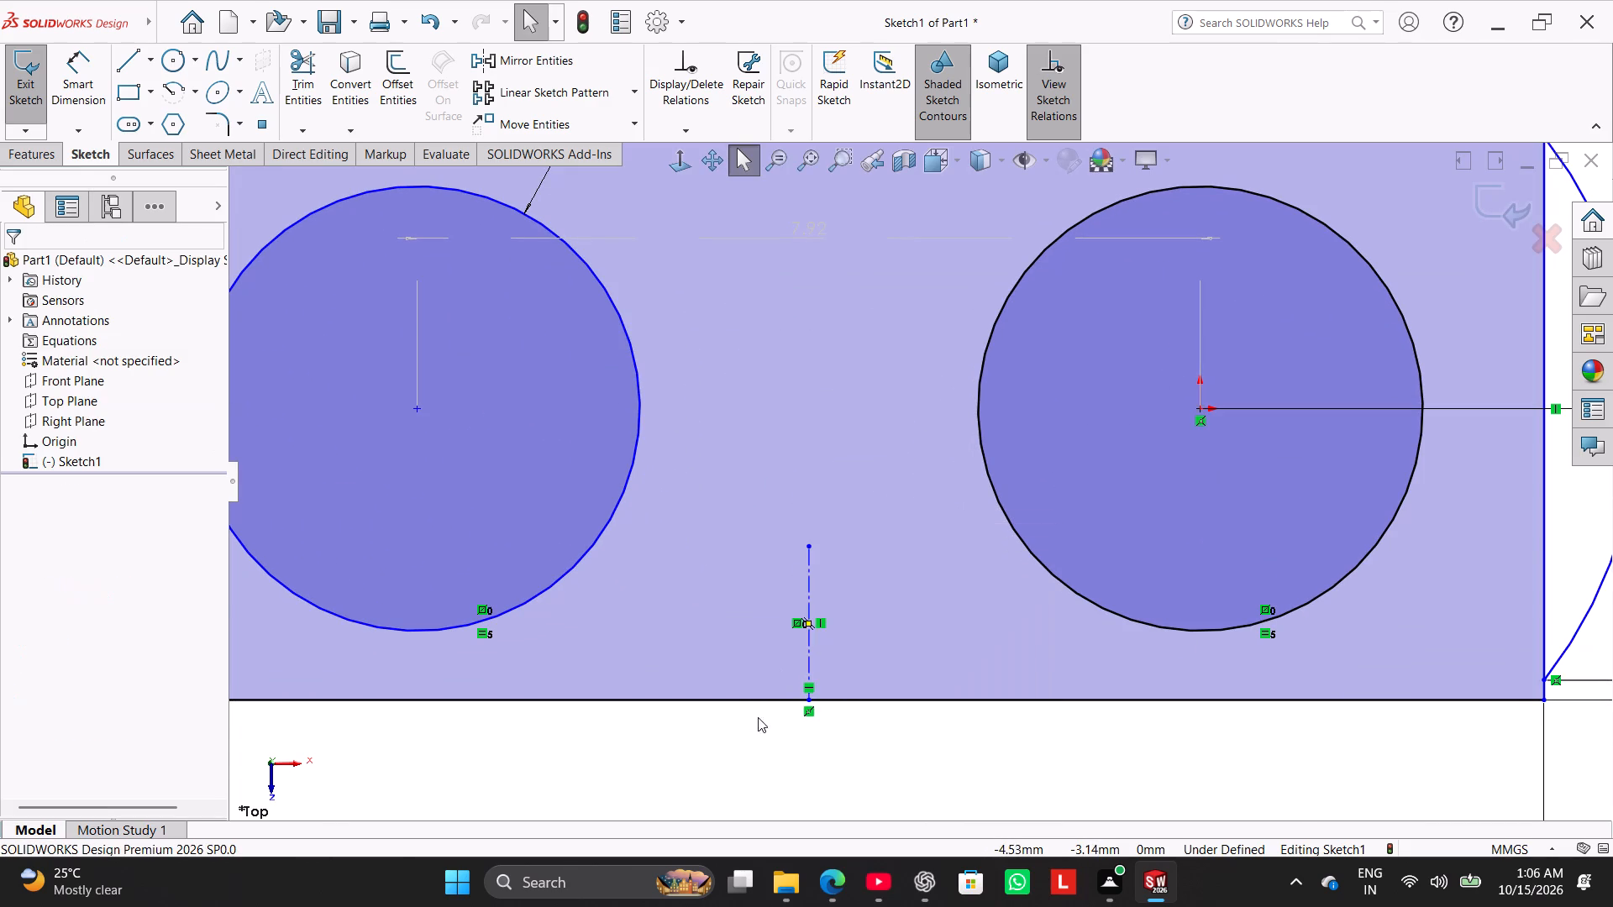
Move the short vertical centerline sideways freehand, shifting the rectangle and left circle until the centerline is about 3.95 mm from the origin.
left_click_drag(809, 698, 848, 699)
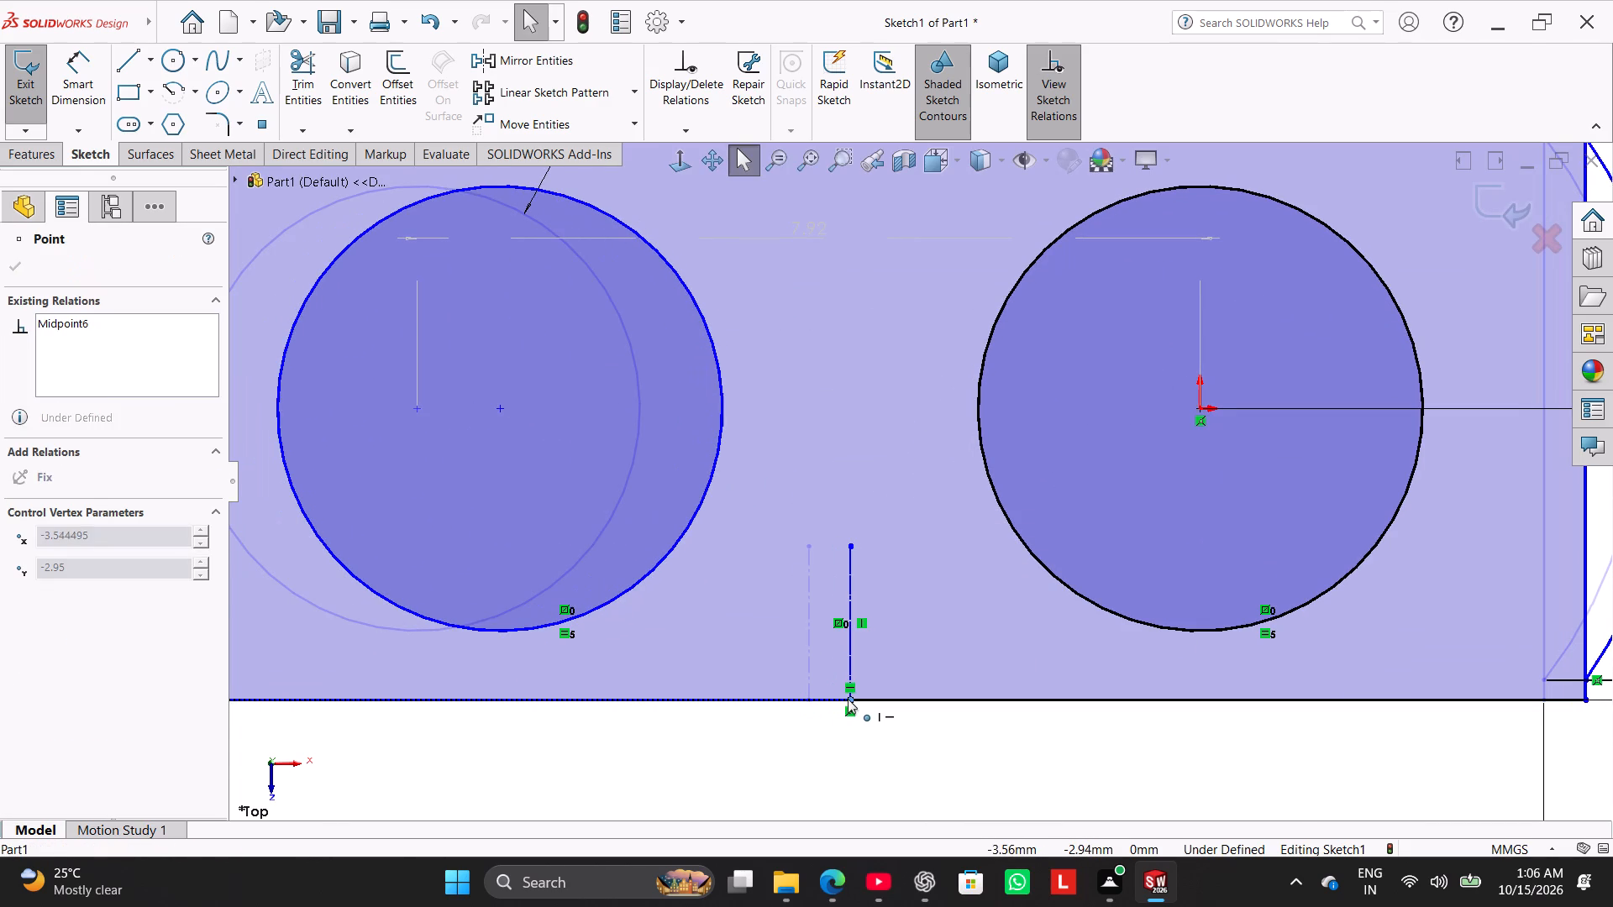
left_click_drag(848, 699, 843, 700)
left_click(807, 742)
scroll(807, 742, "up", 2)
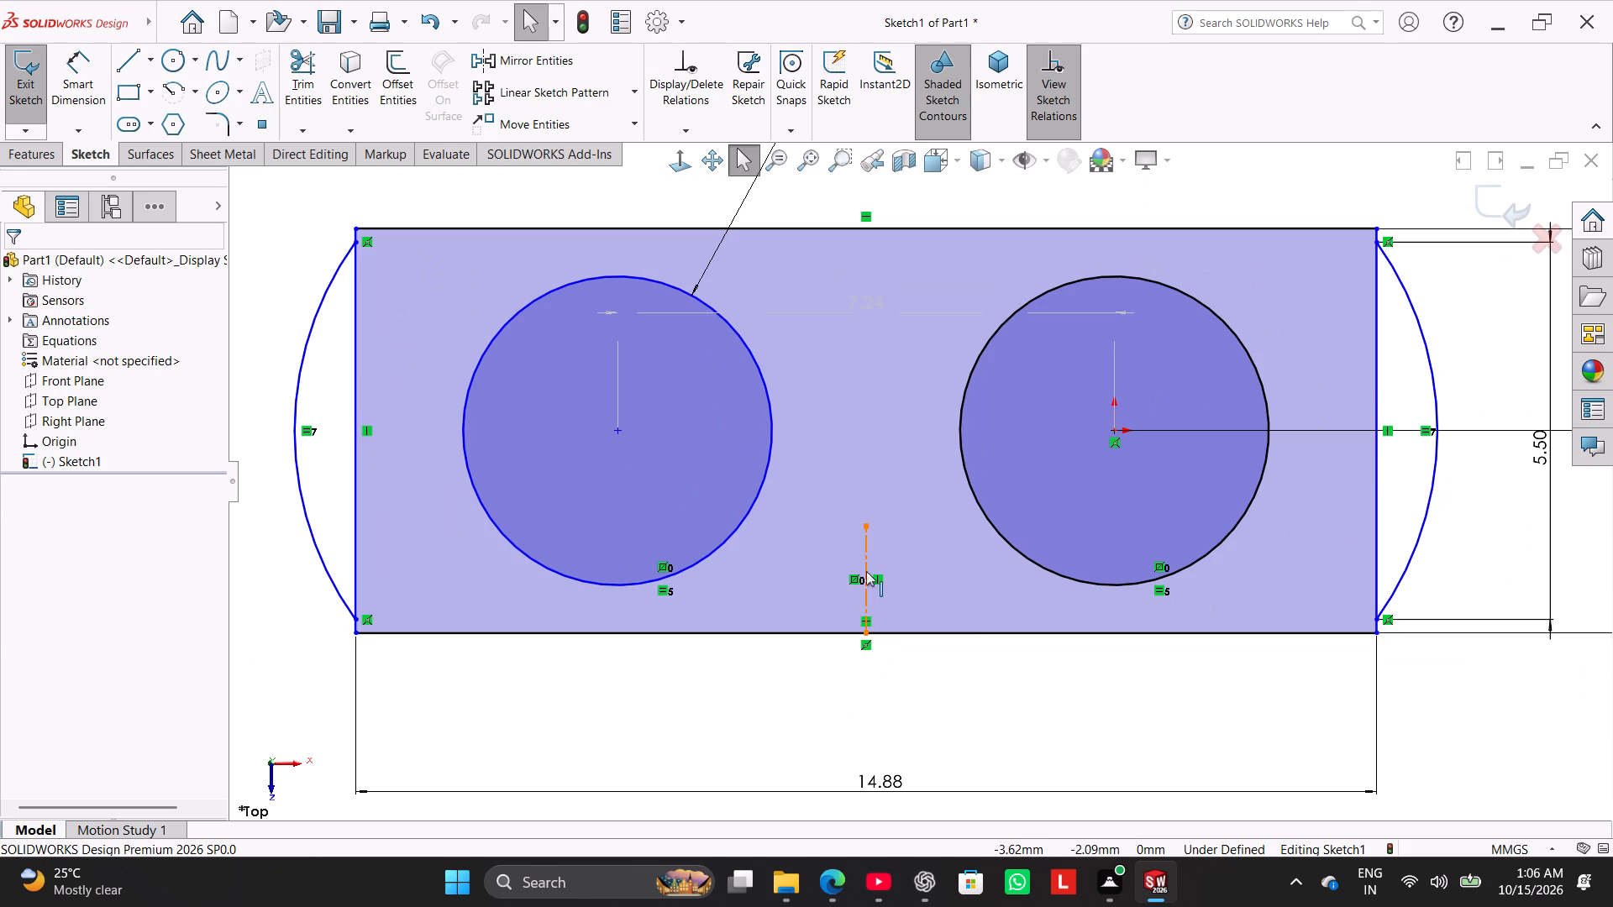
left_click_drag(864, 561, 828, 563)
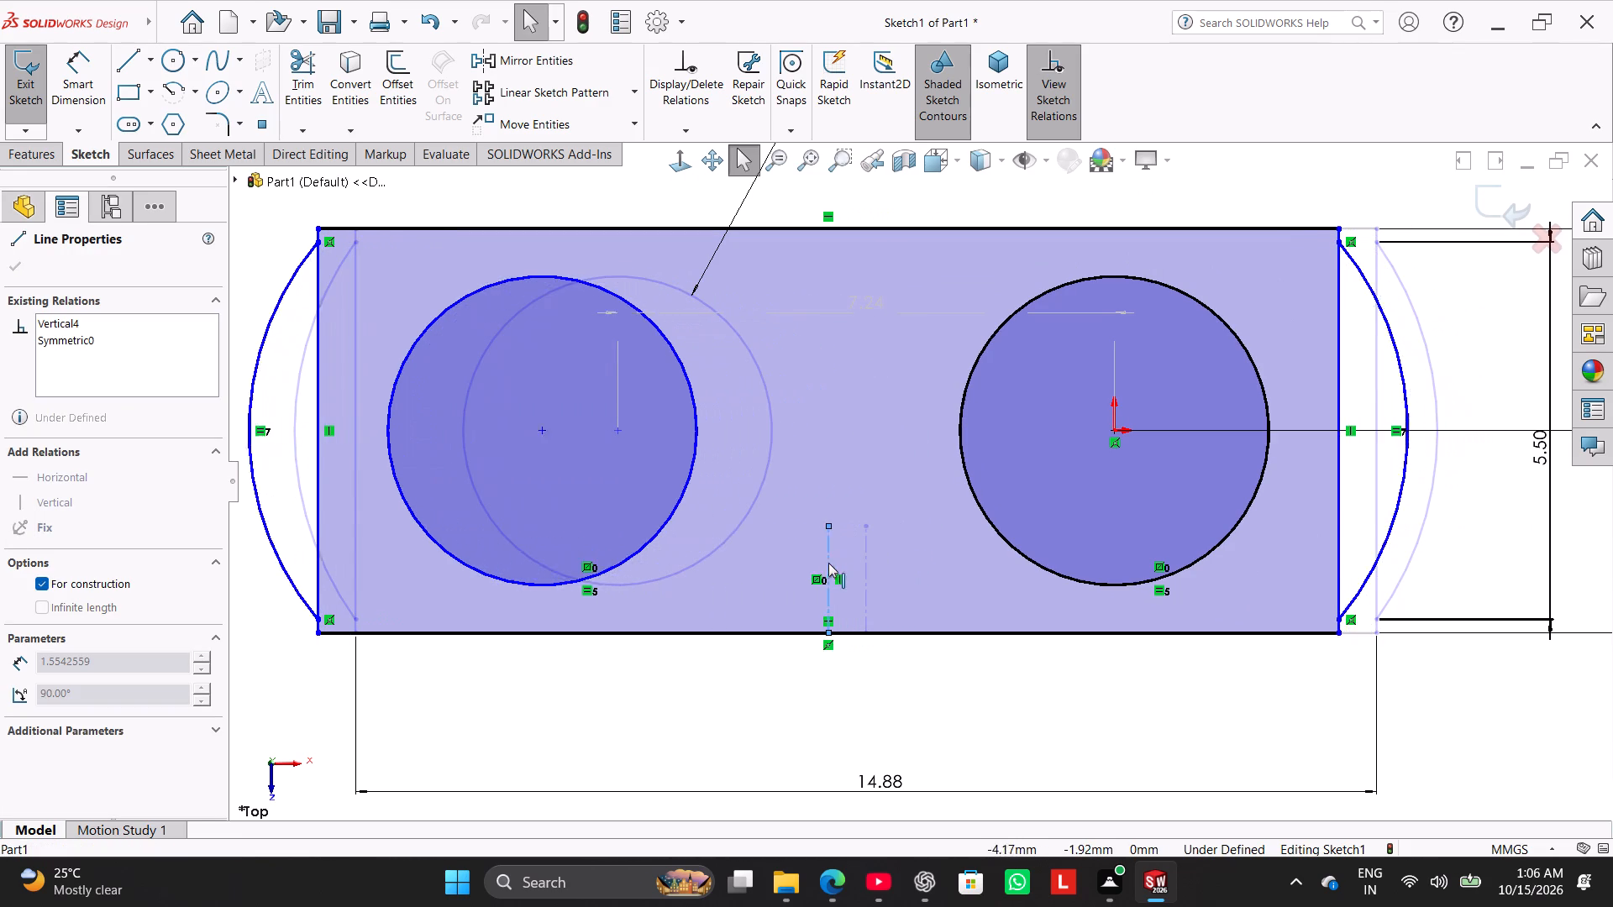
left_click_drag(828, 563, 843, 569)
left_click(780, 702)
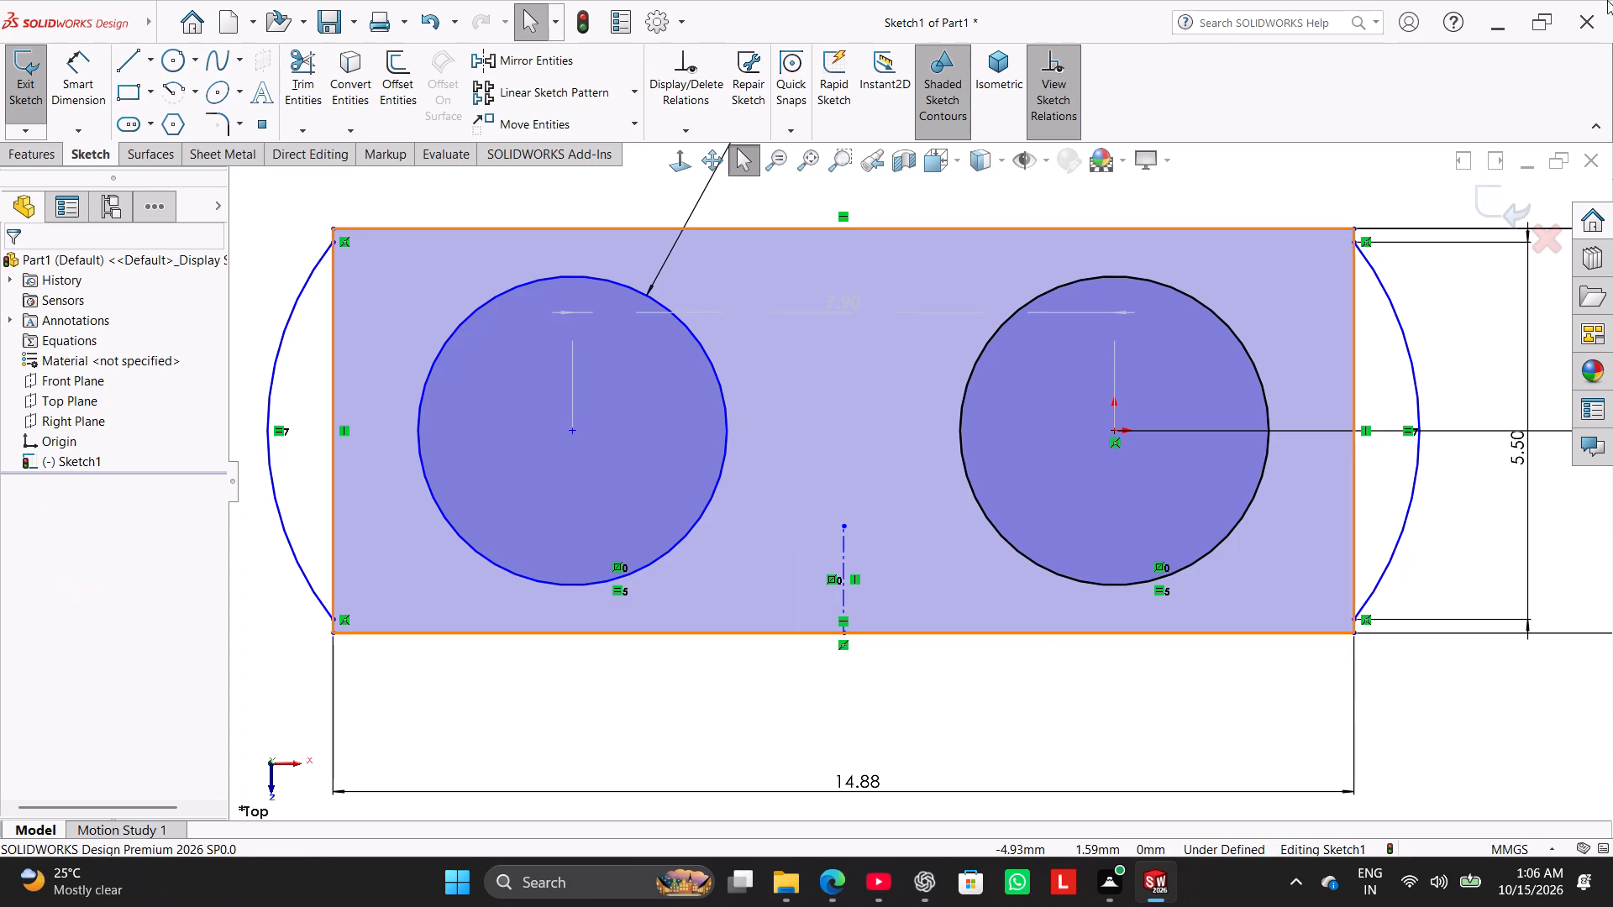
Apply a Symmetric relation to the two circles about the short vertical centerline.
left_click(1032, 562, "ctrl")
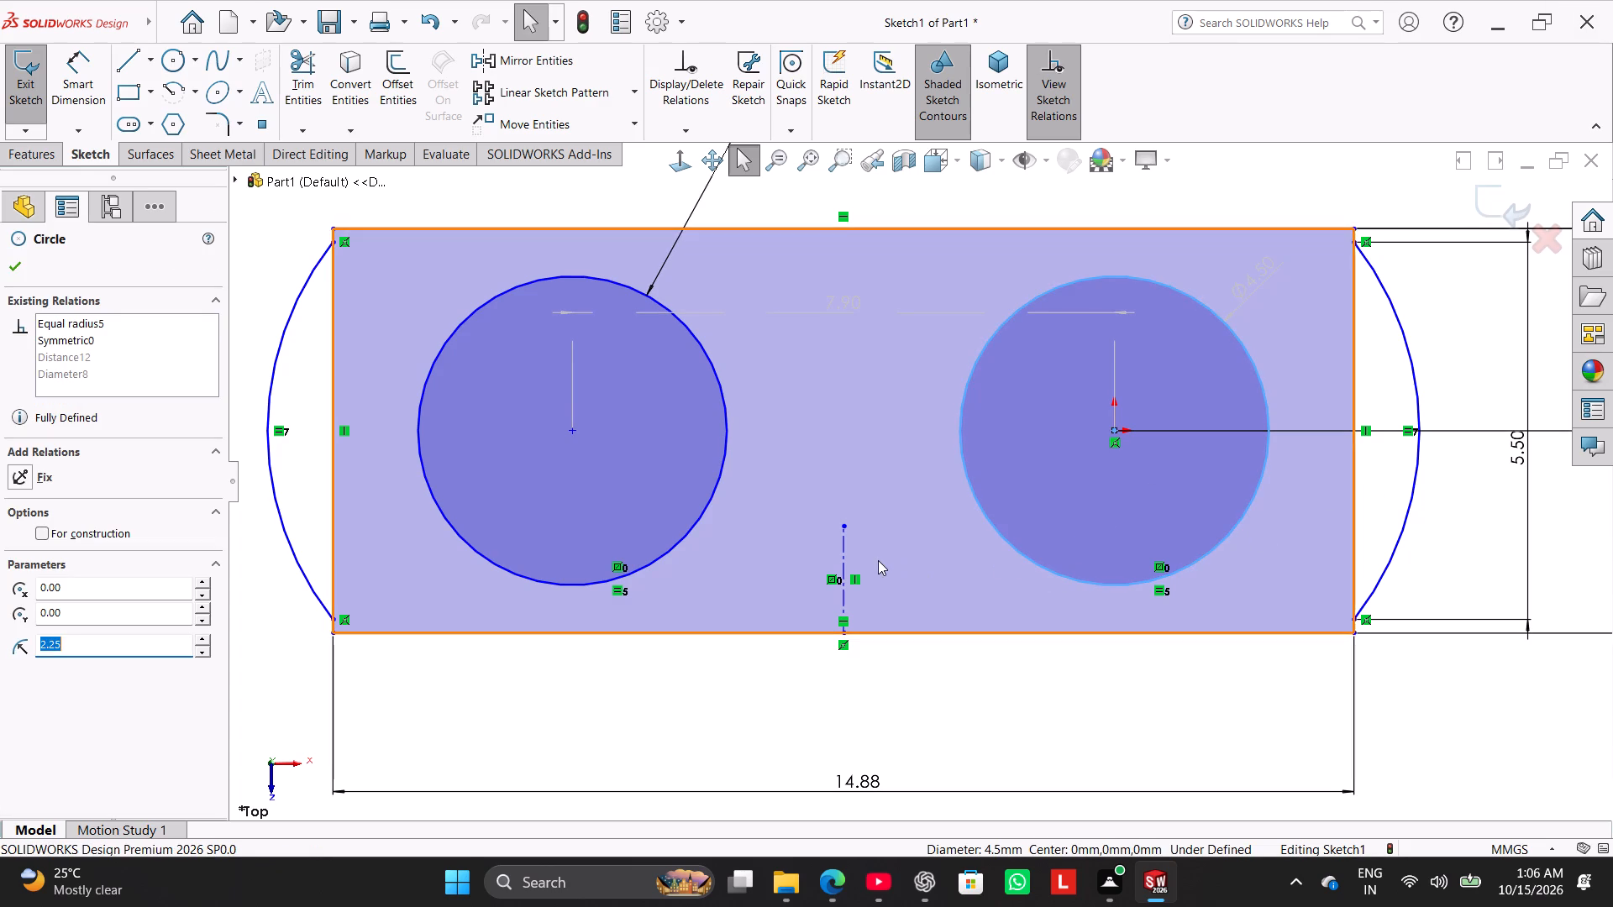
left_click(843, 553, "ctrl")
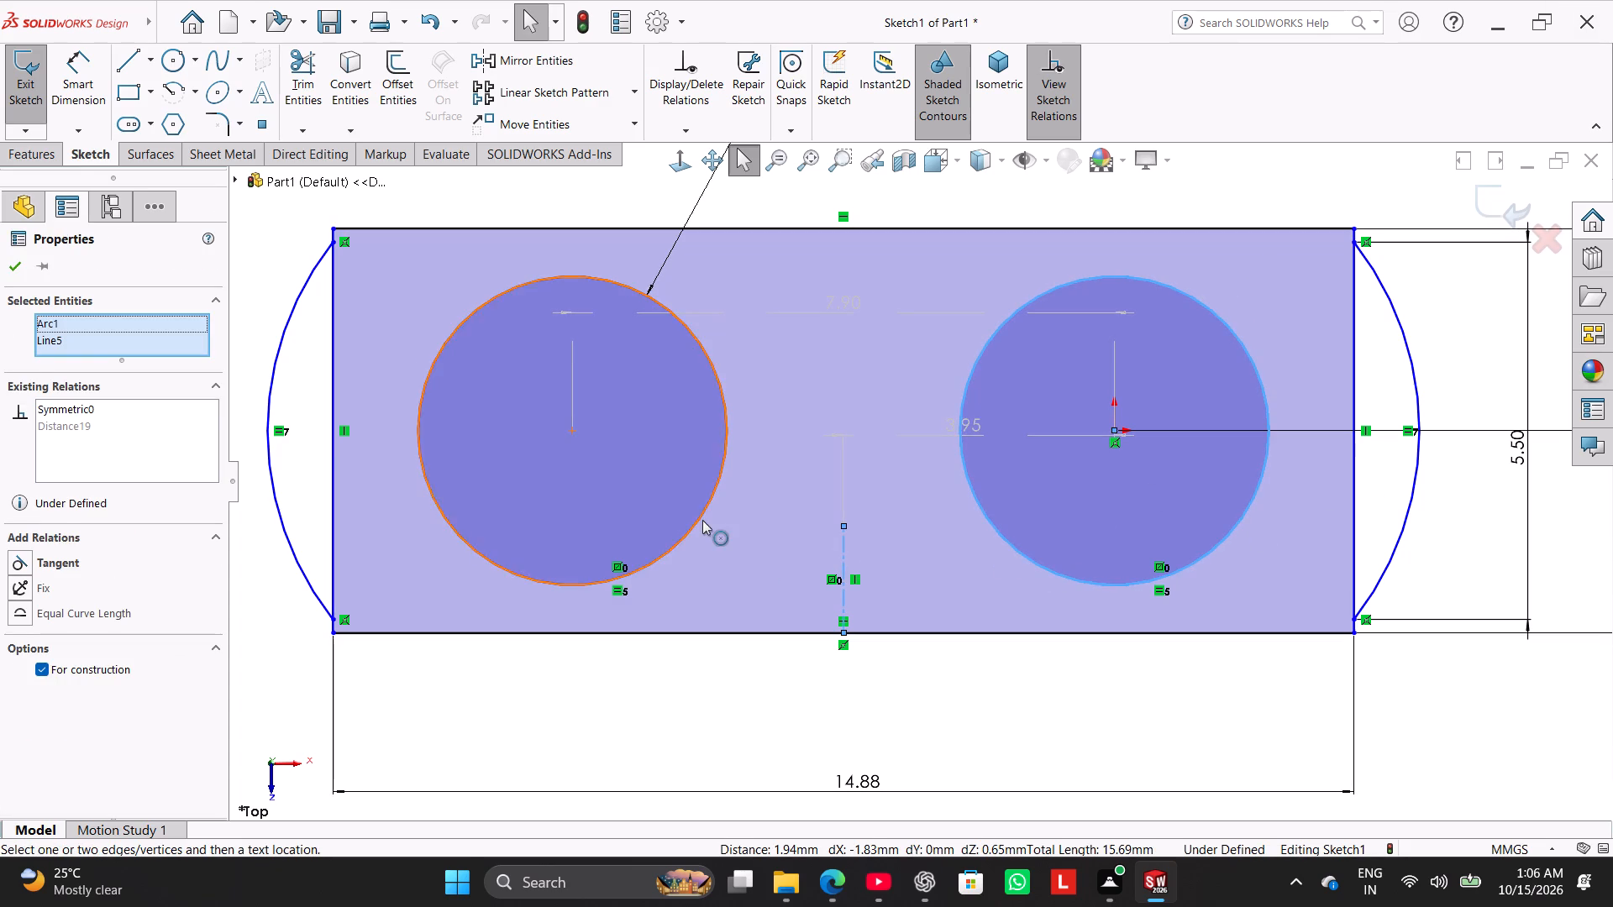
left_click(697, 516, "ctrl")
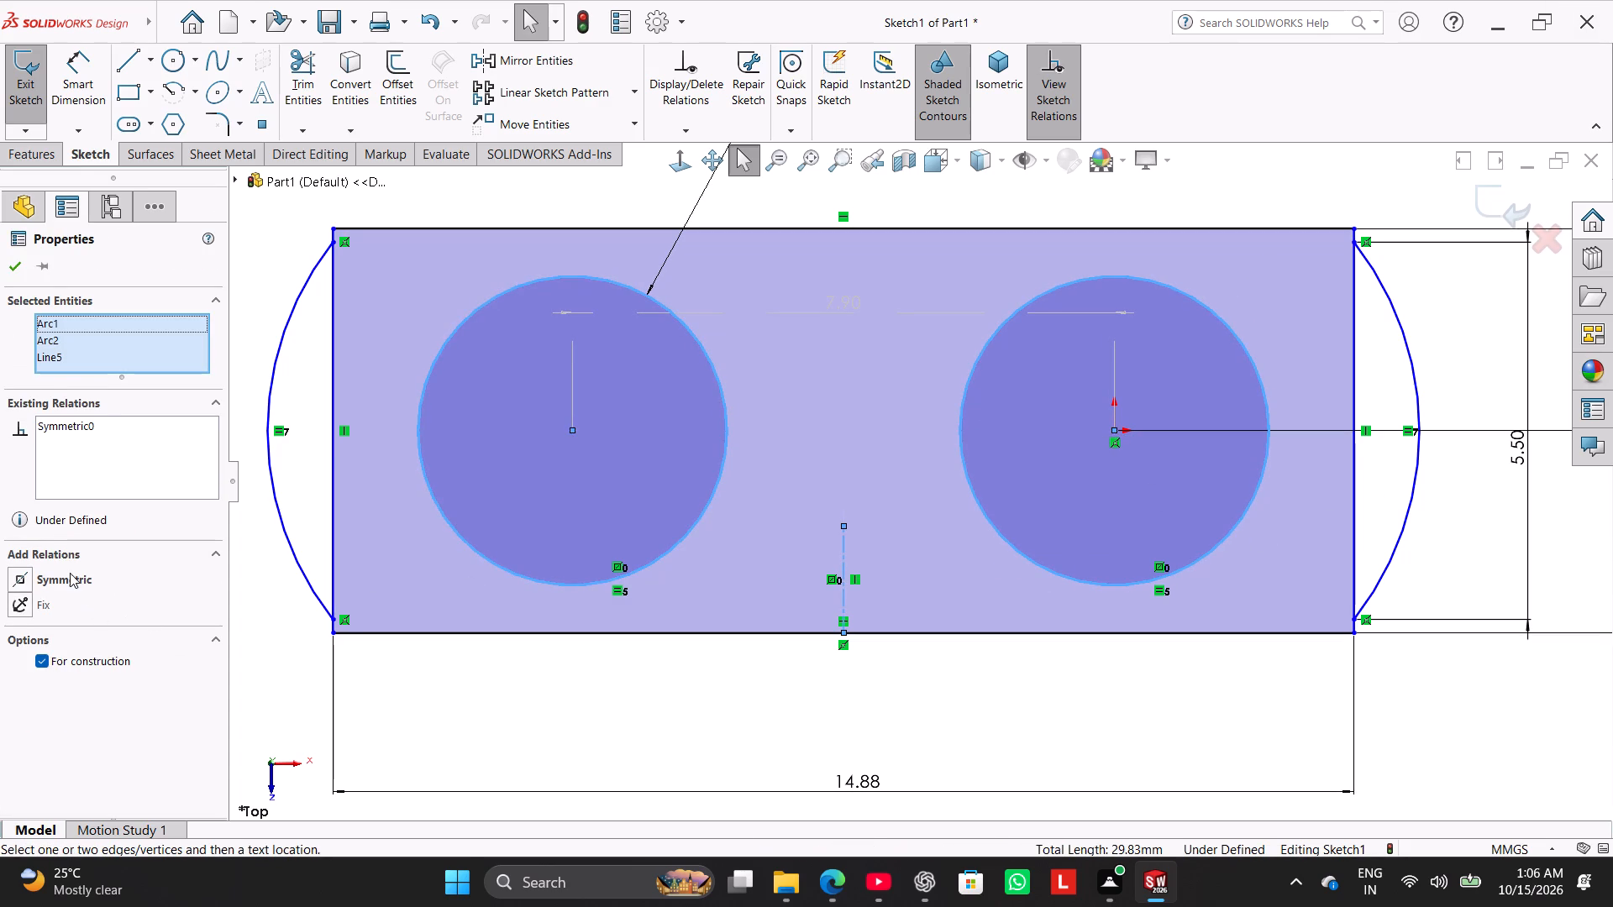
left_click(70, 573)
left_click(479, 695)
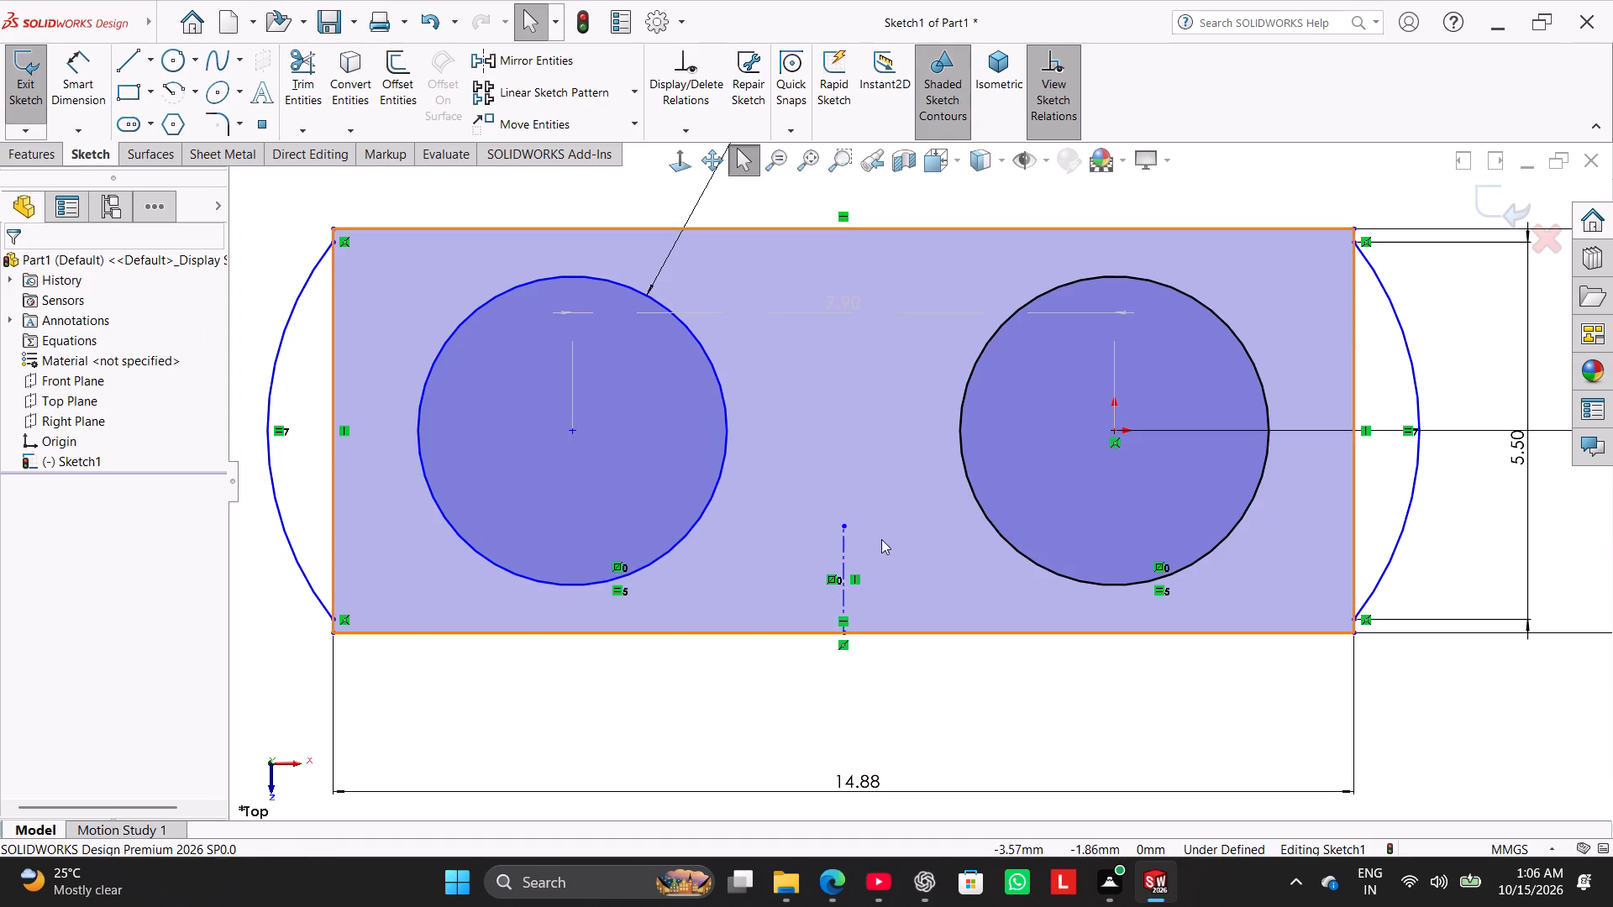
Move the vertical centerline away from the origin freehand, spacing the two circle centers about 8.46 mm apart.
left_click_drag(840, 536, 861, 542)
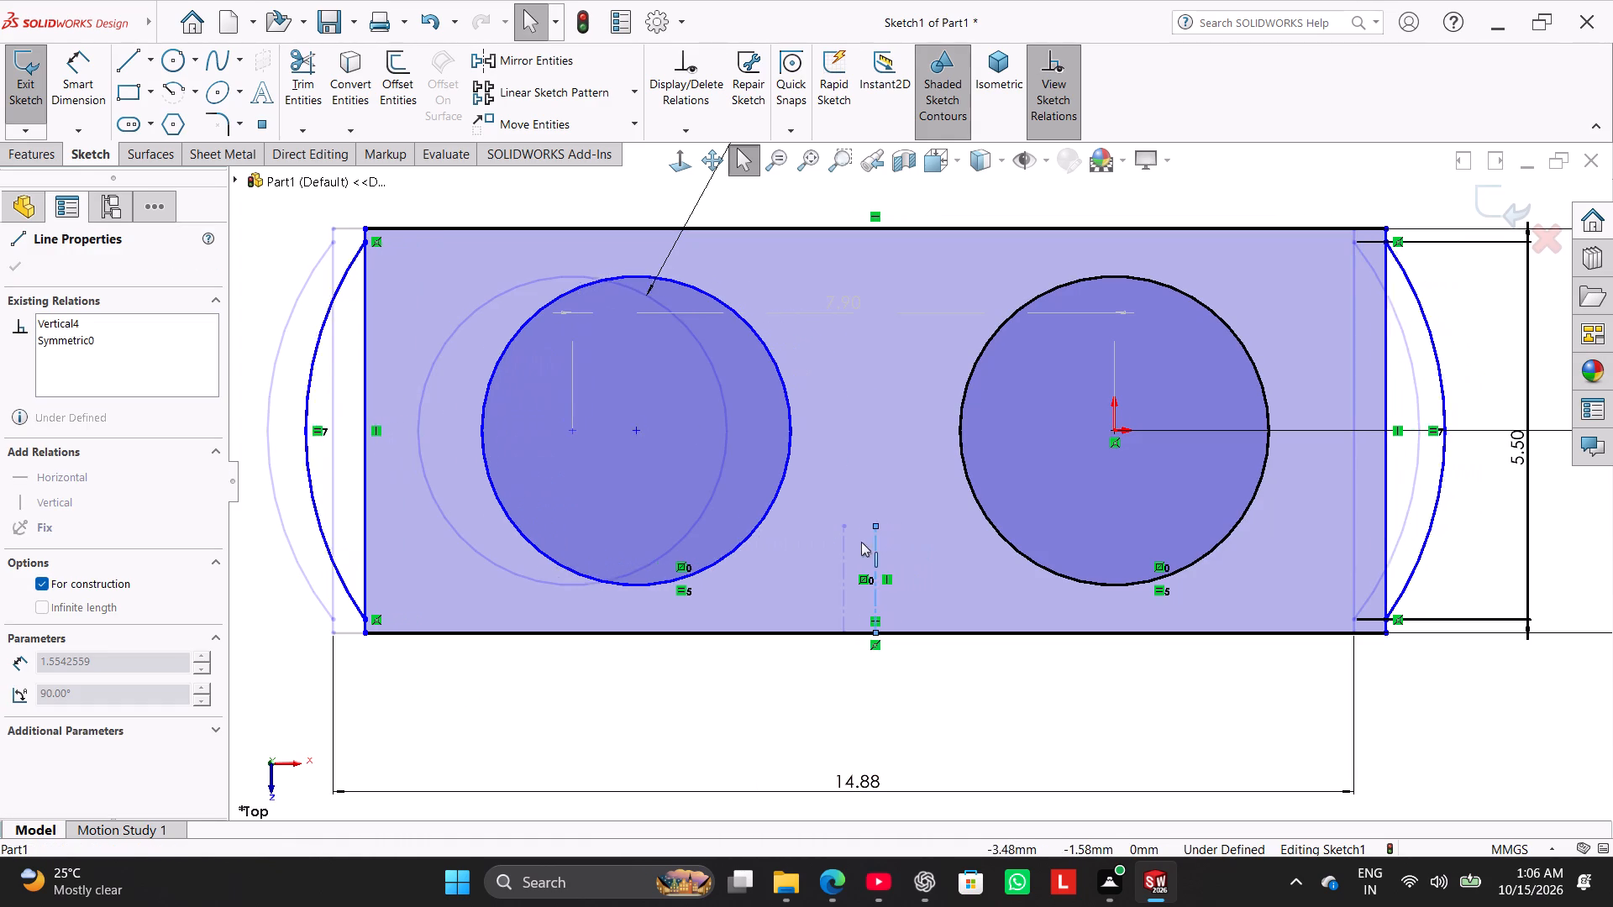
left_click_drag(861, 542, 824, 549)
left_click(719, 690)
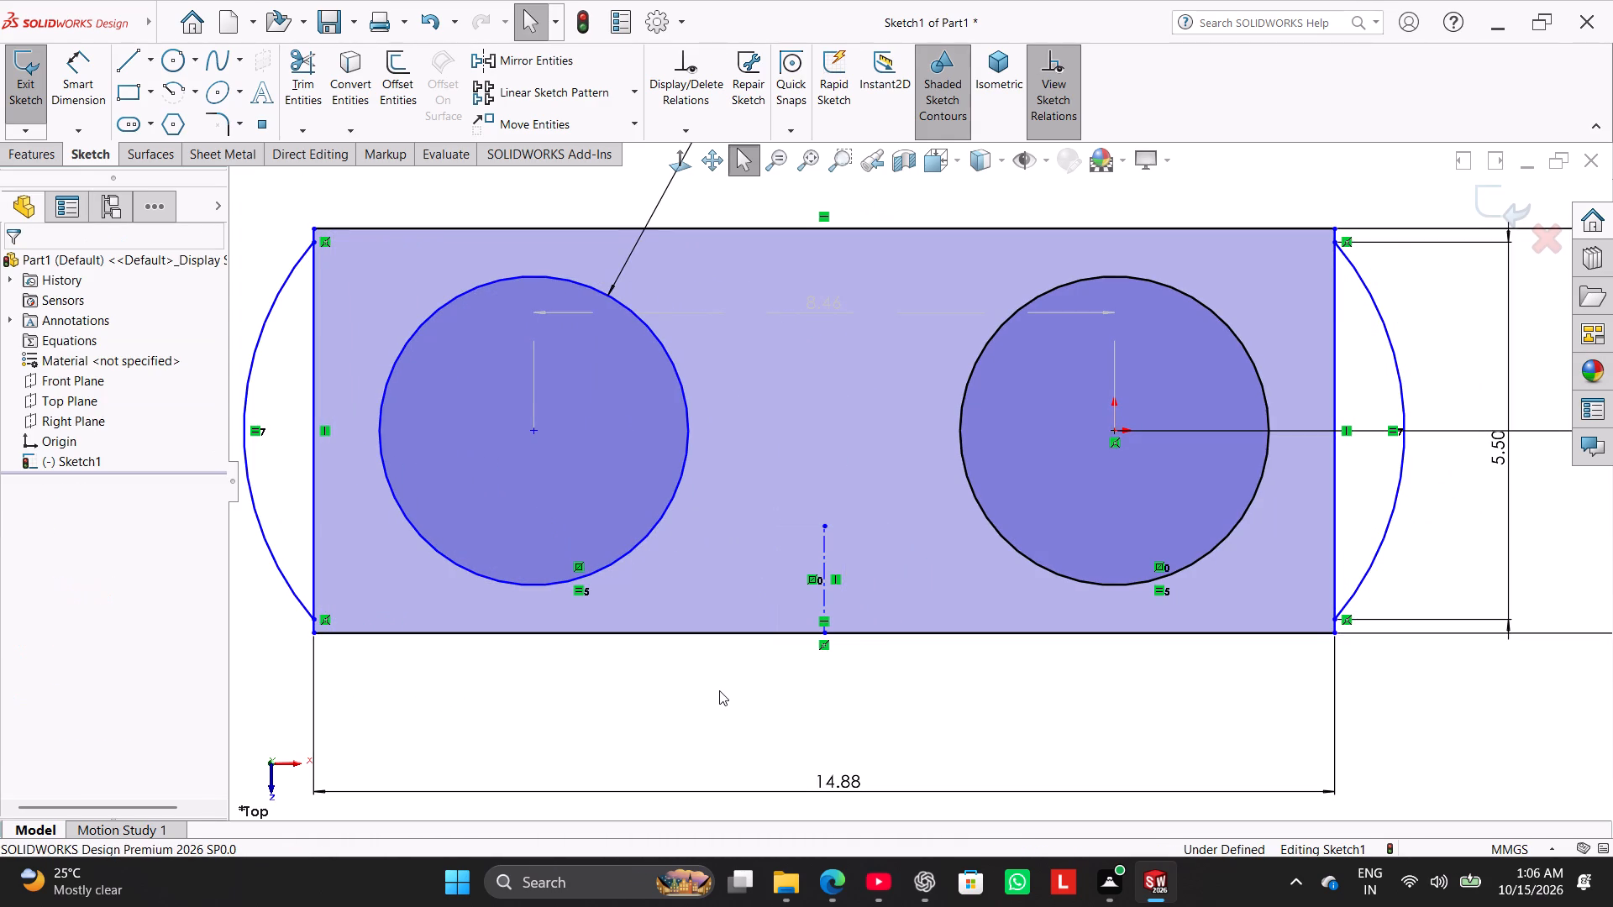
Delete the short vertical centerline between the two circles.
right_click(826, 554)
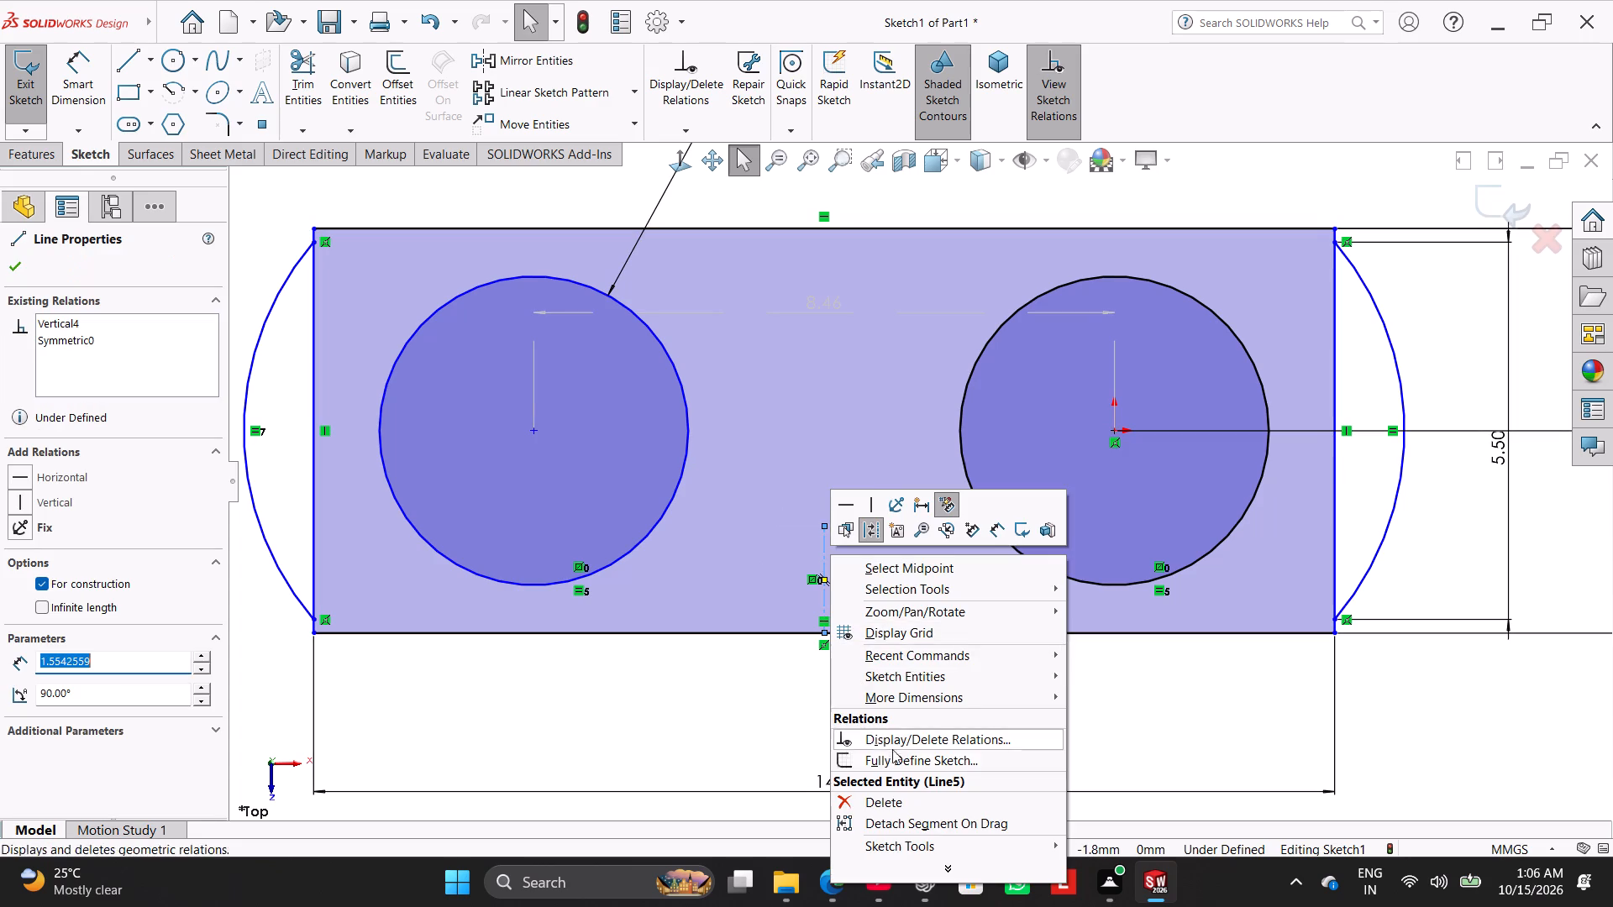
left_click(912, 796)
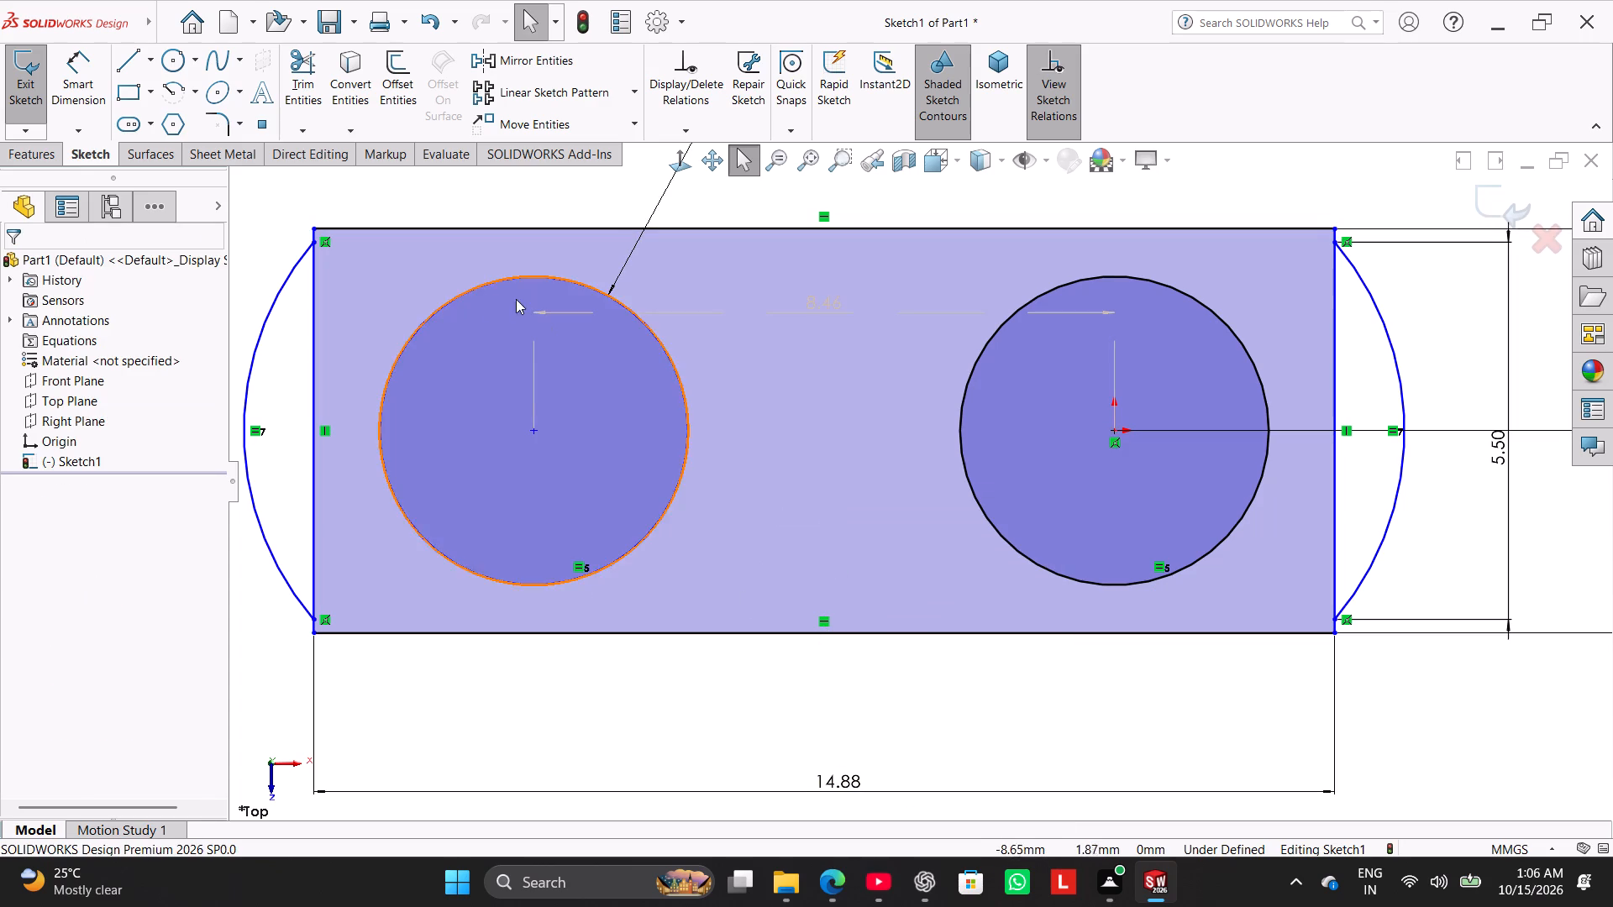
Sketch a short vertical centerline upward from the midpoint of the rectangle's bottom edge, between the circles.
left_click(146, 60)
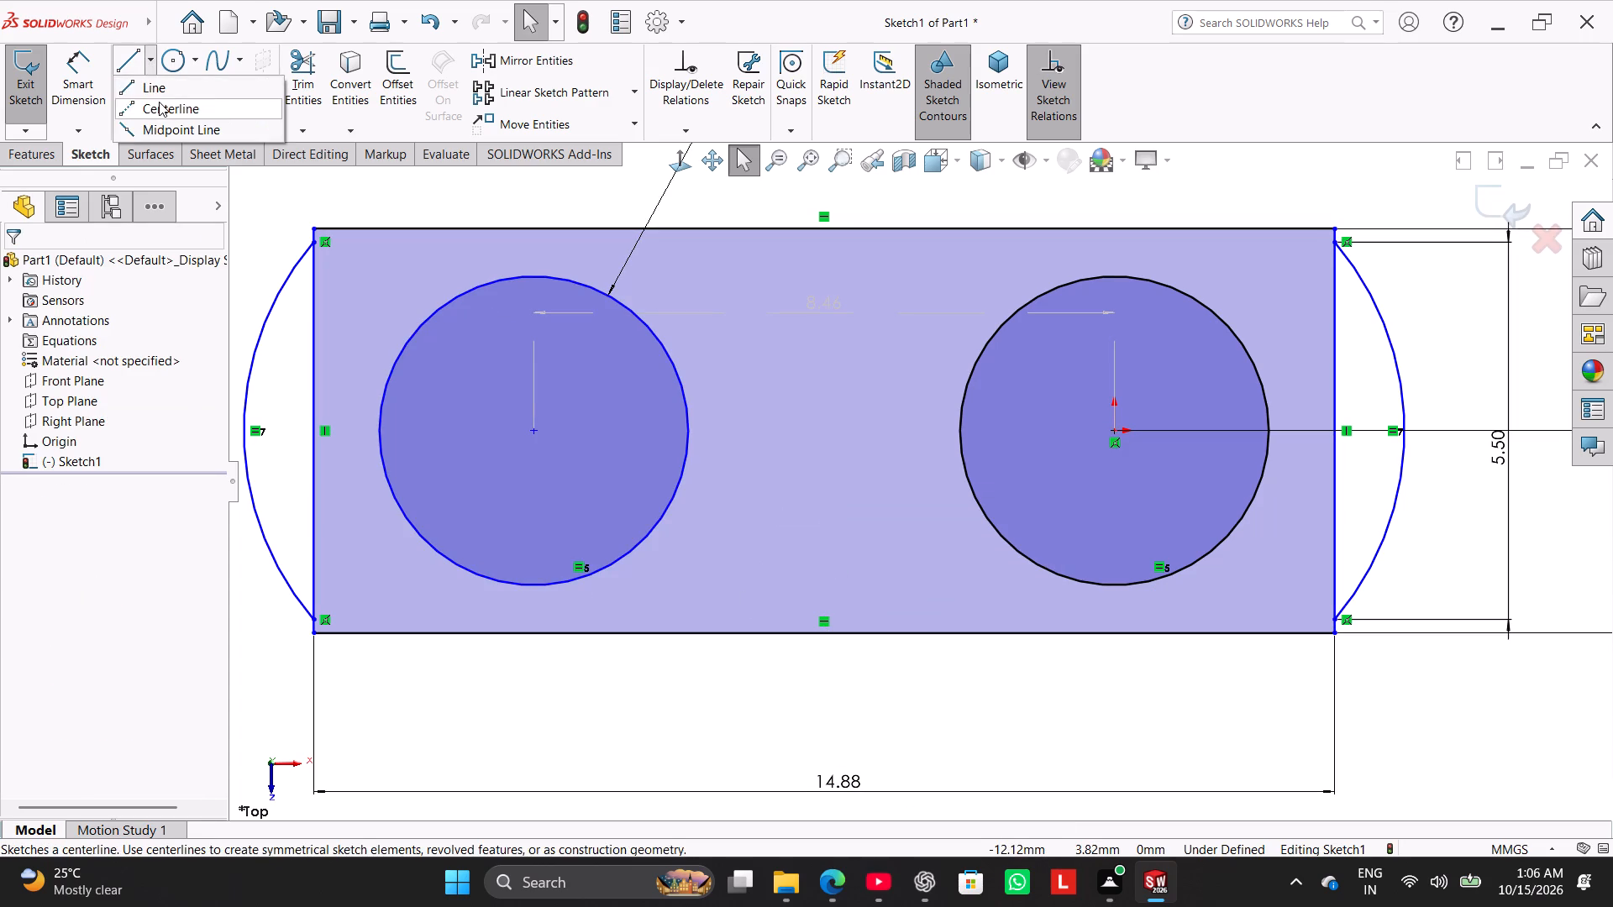
left_click(159, 102)
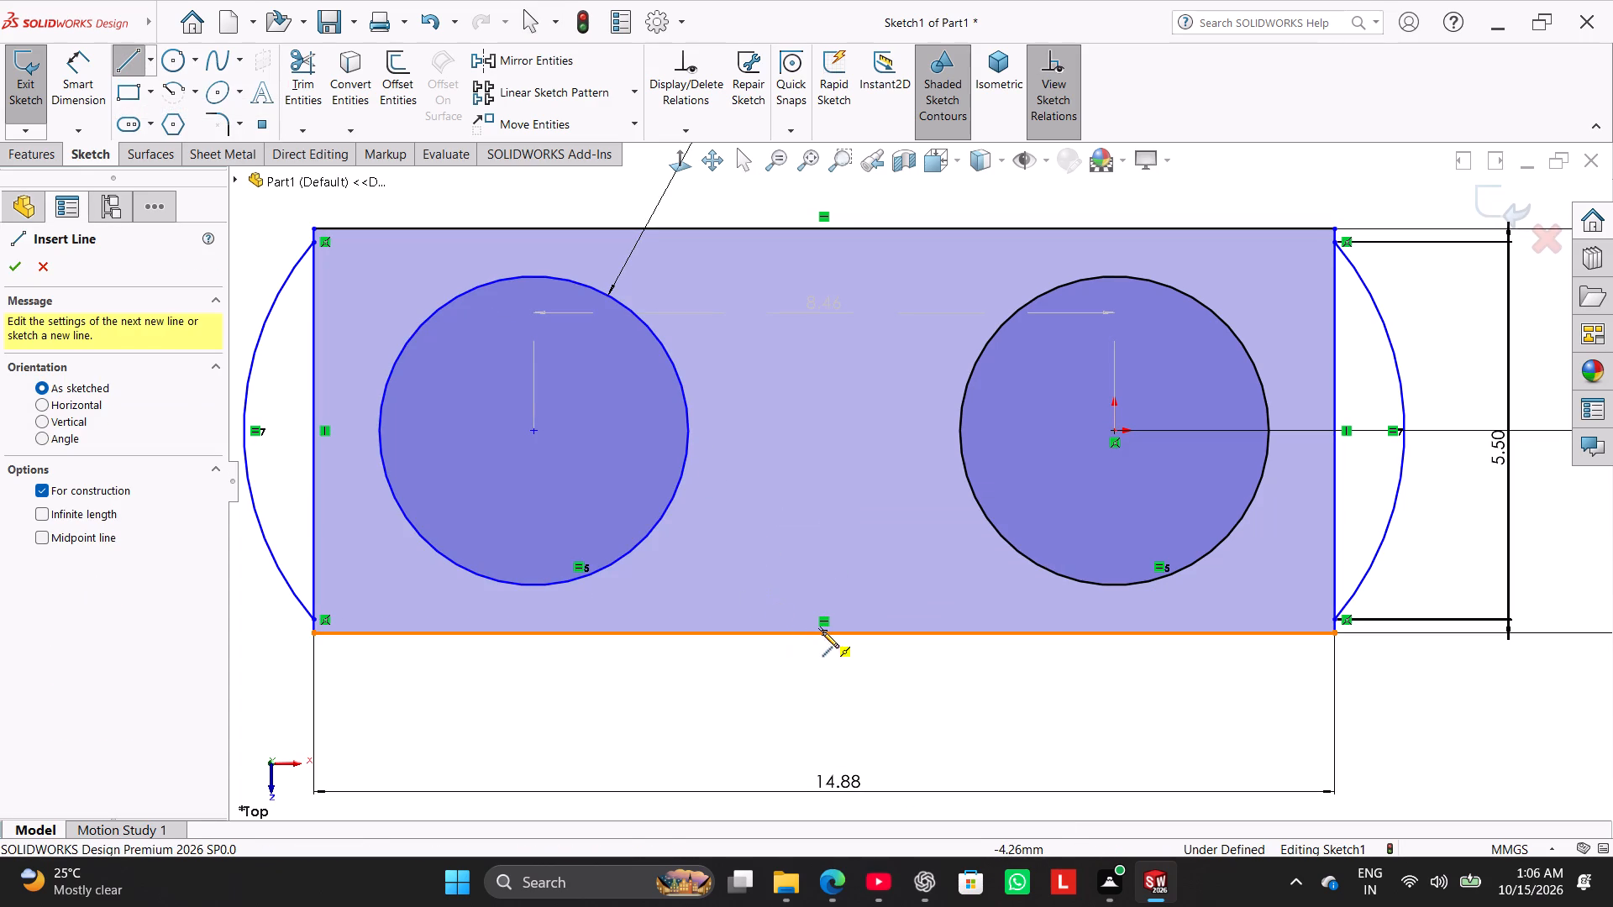
left_click(824, 634)
left_click(828, 516)
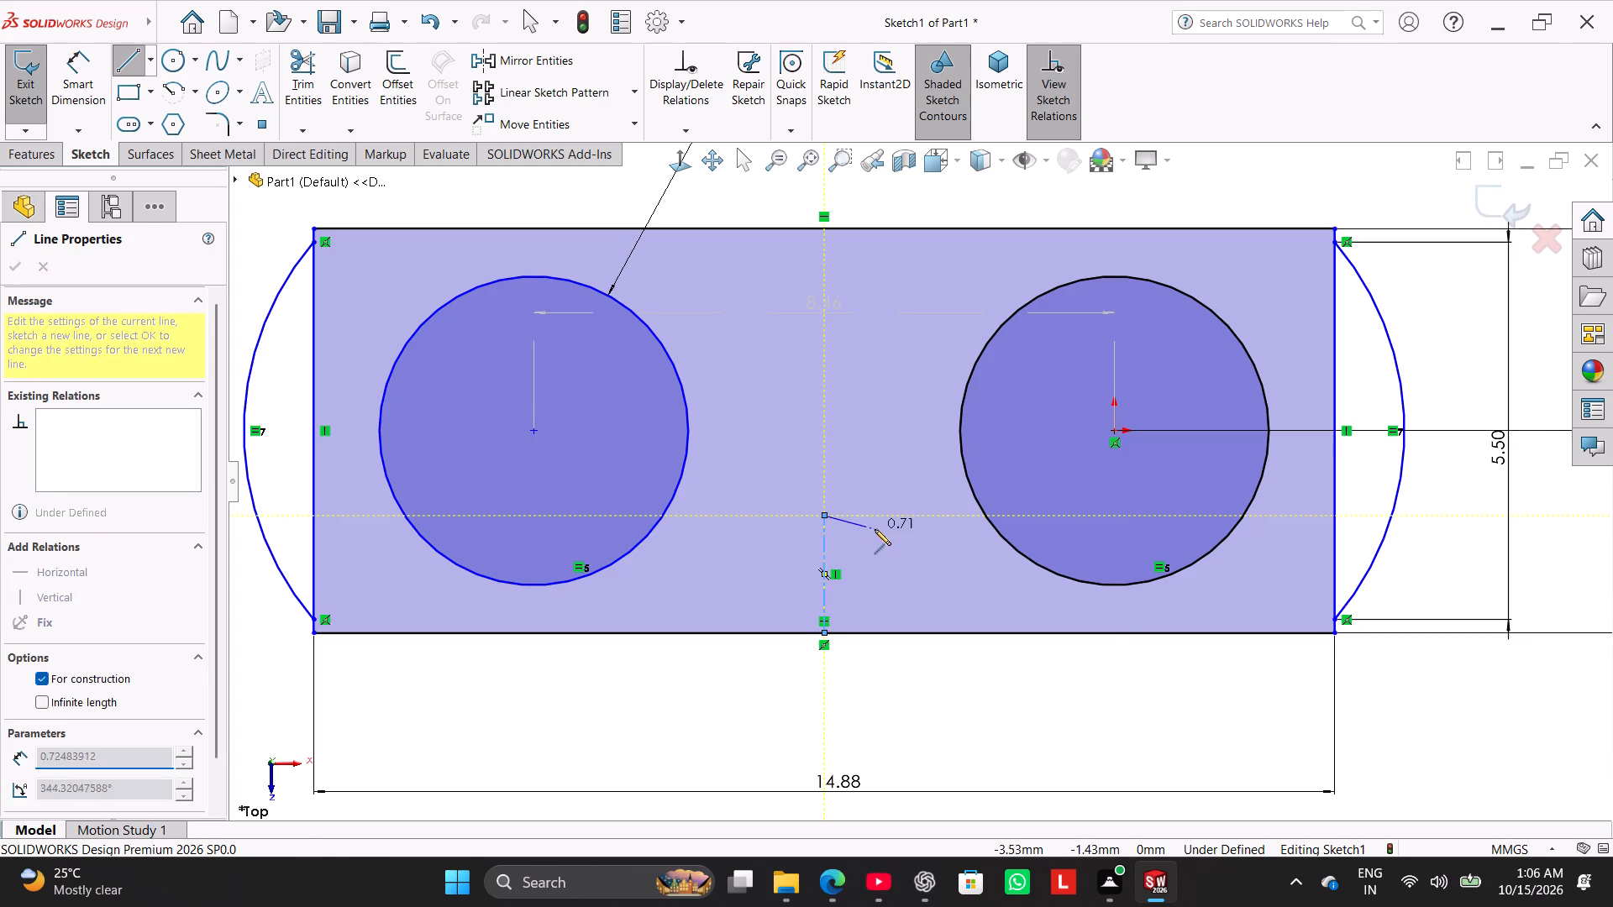
right_click(877, 531)
left_click(914, 547)
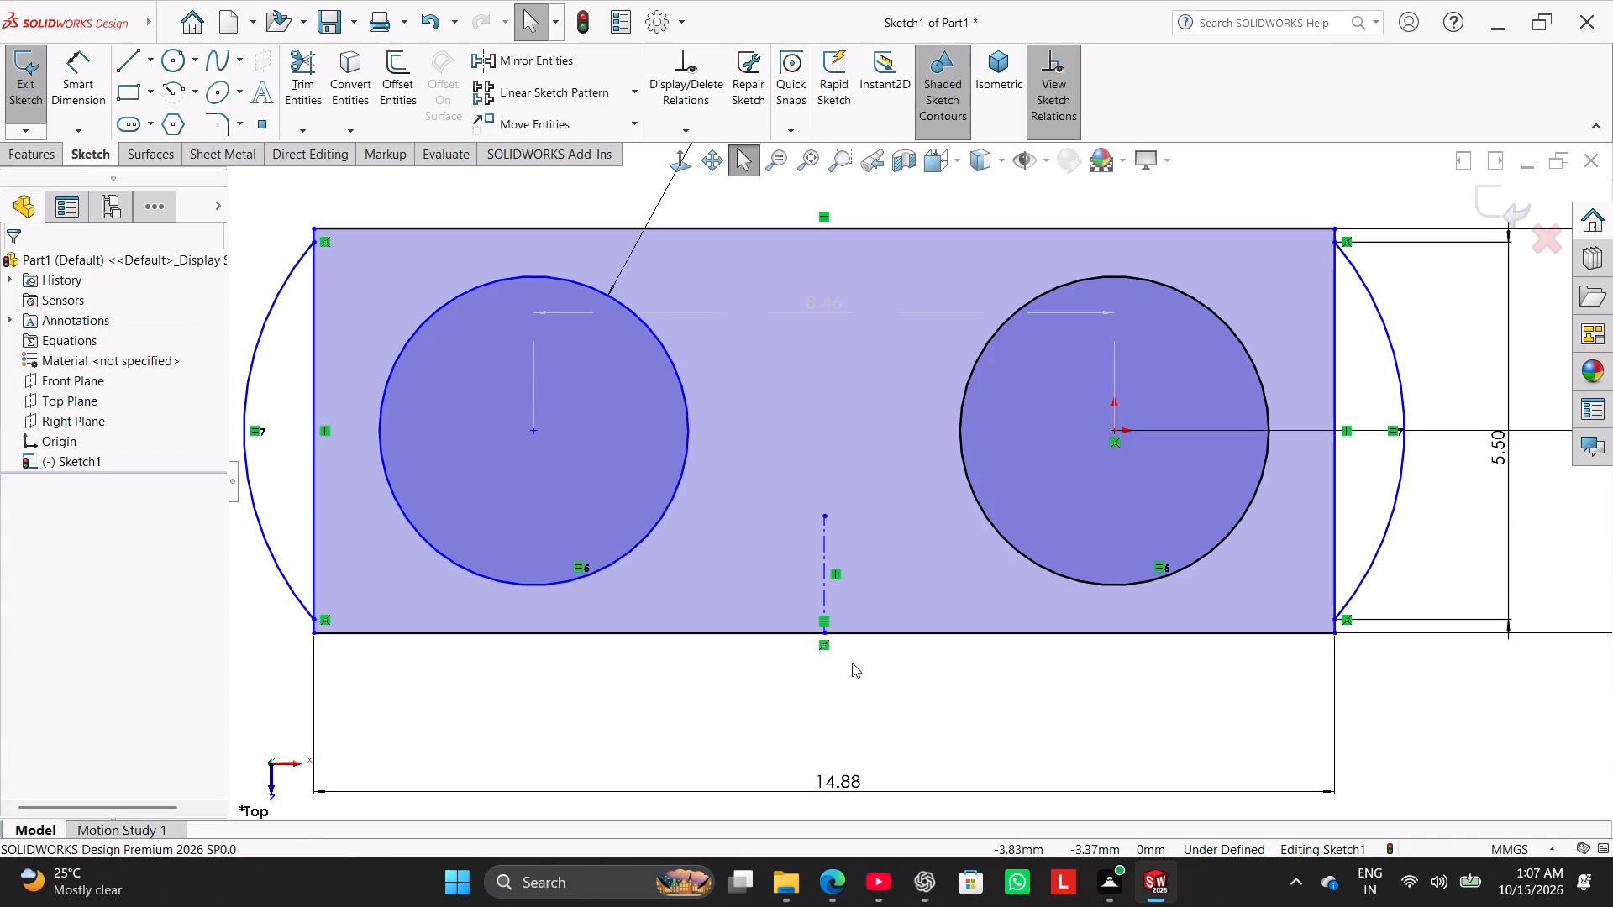
Delete the driven dimension between the two circle centers.
scroll(896, 663, "up", 2)
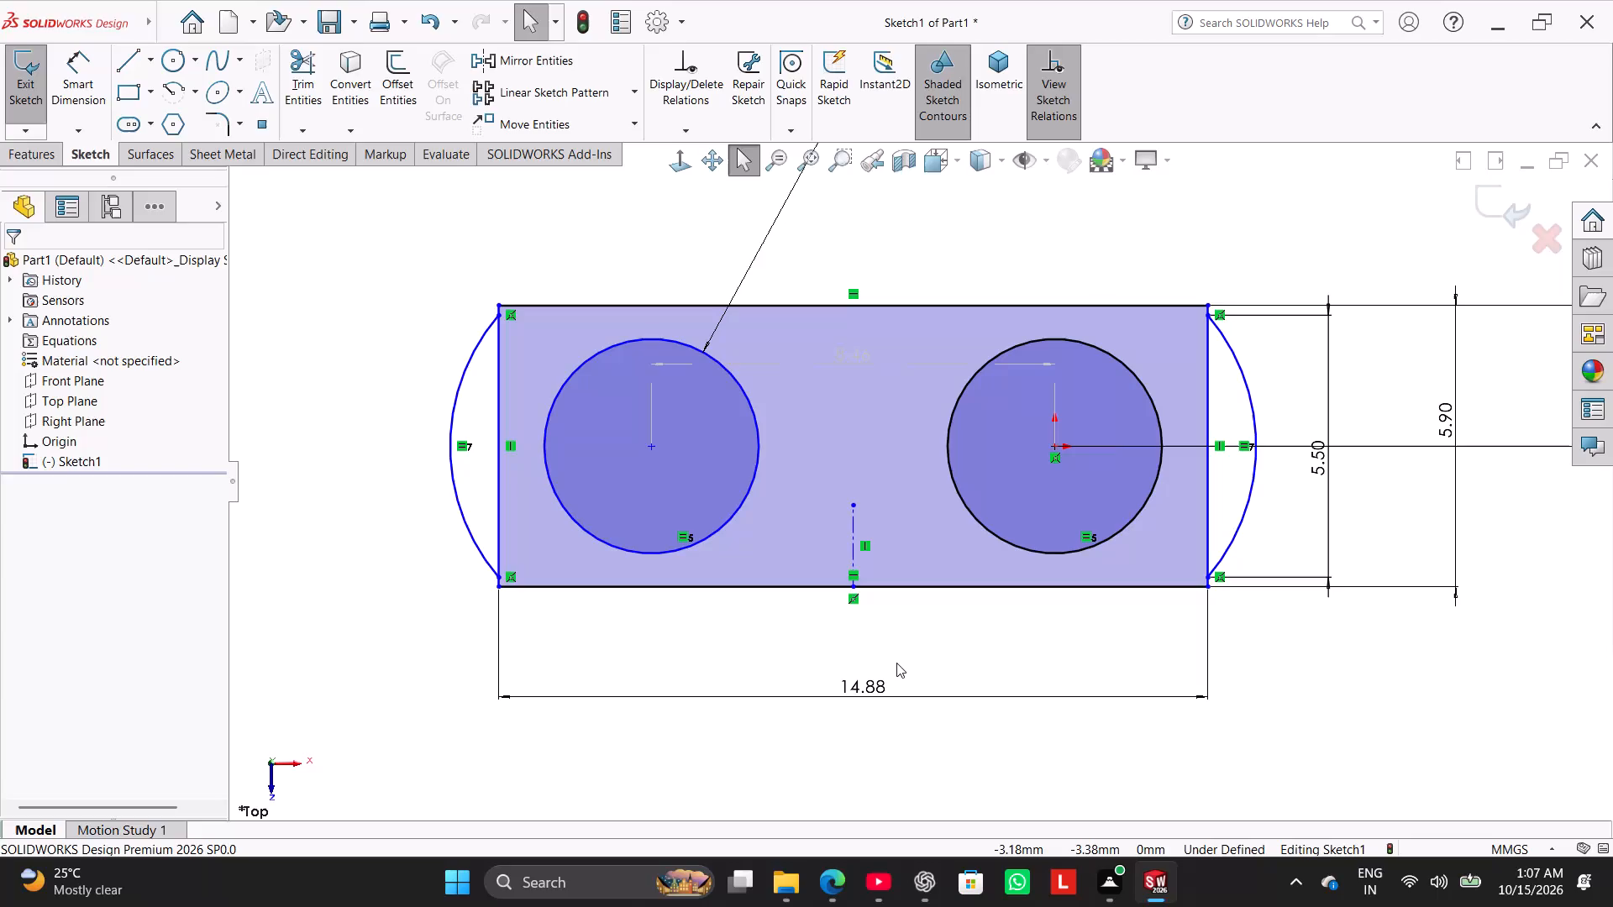
right_click(842, 354)
left_click(906, 577)
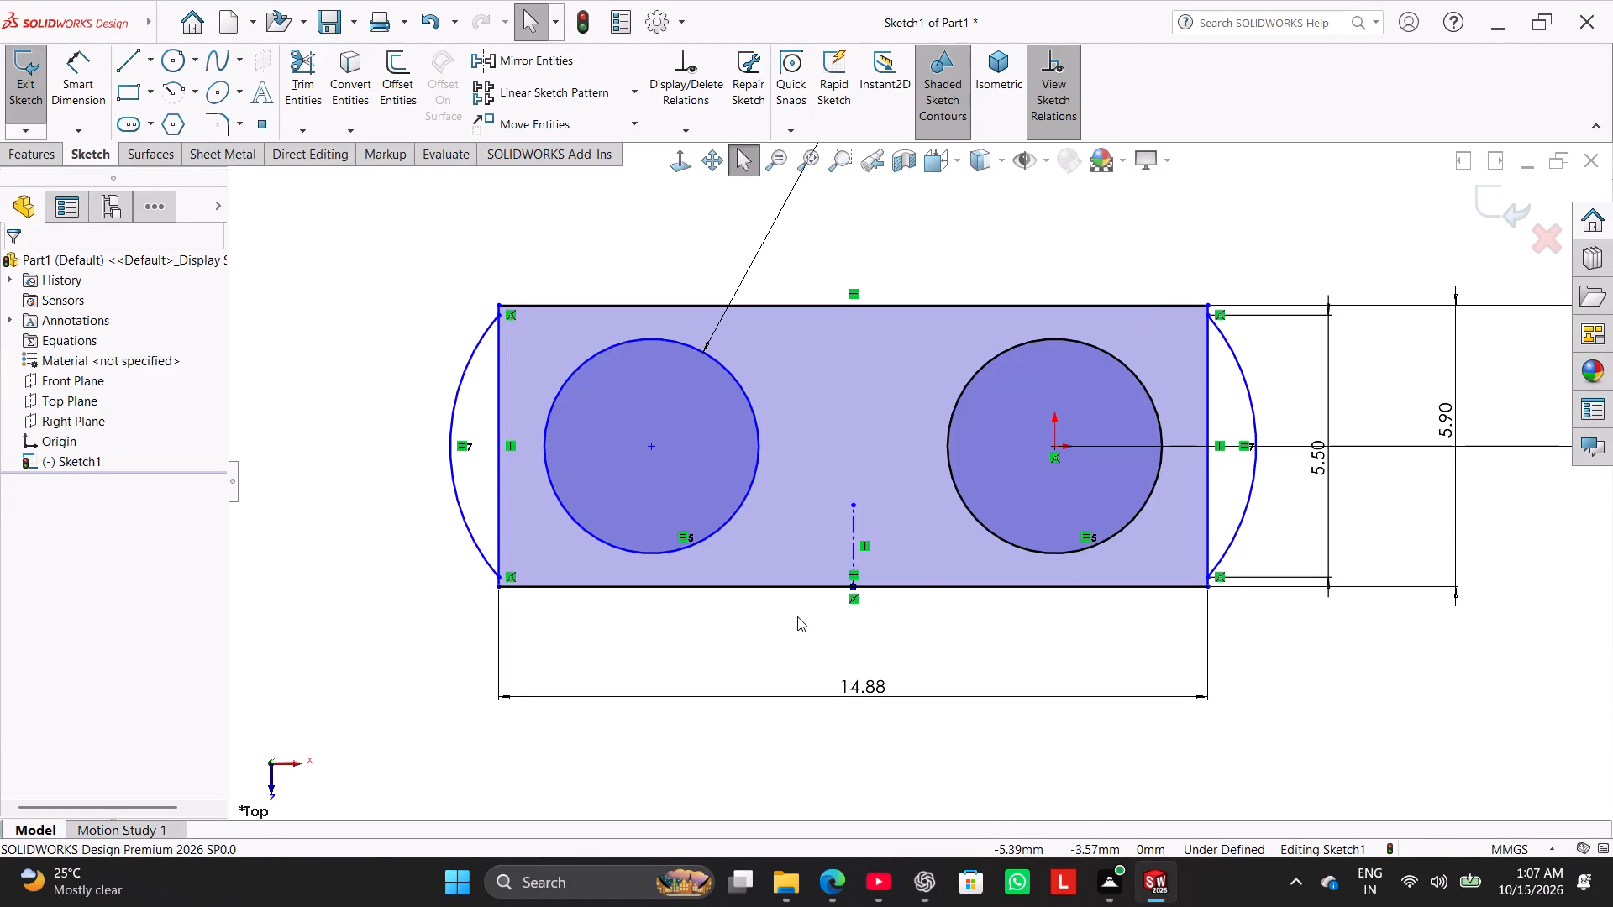
left_click(797, 616)
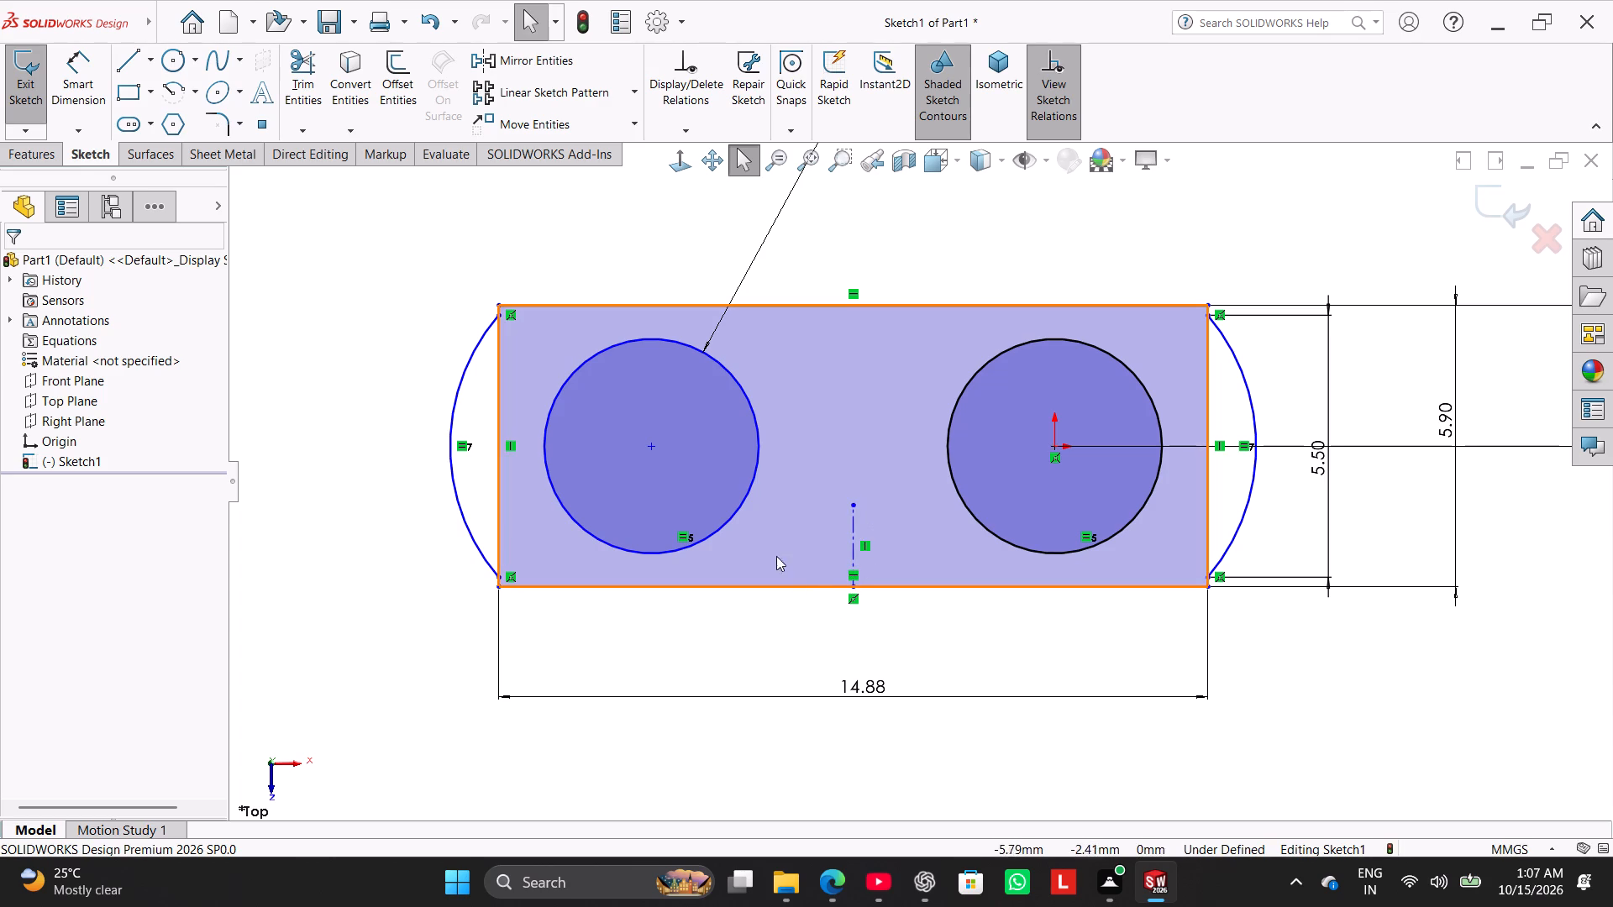
left_click(791, 663)
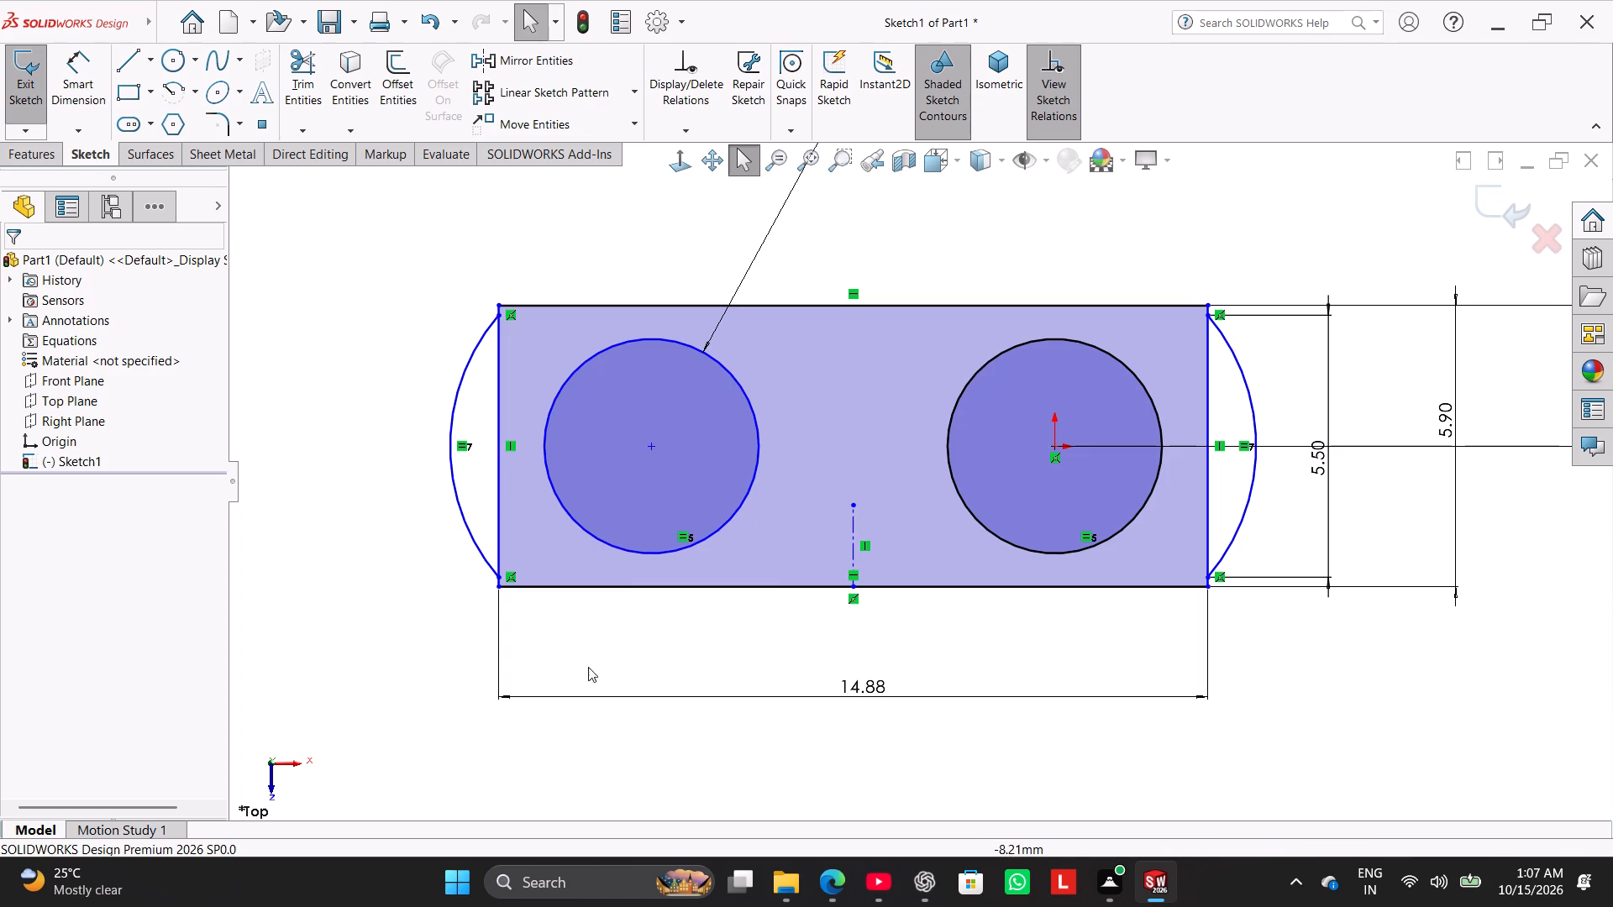
Add a Horizontal relation between the center points of the two circles.
left_click(654, 448, "ctrl")
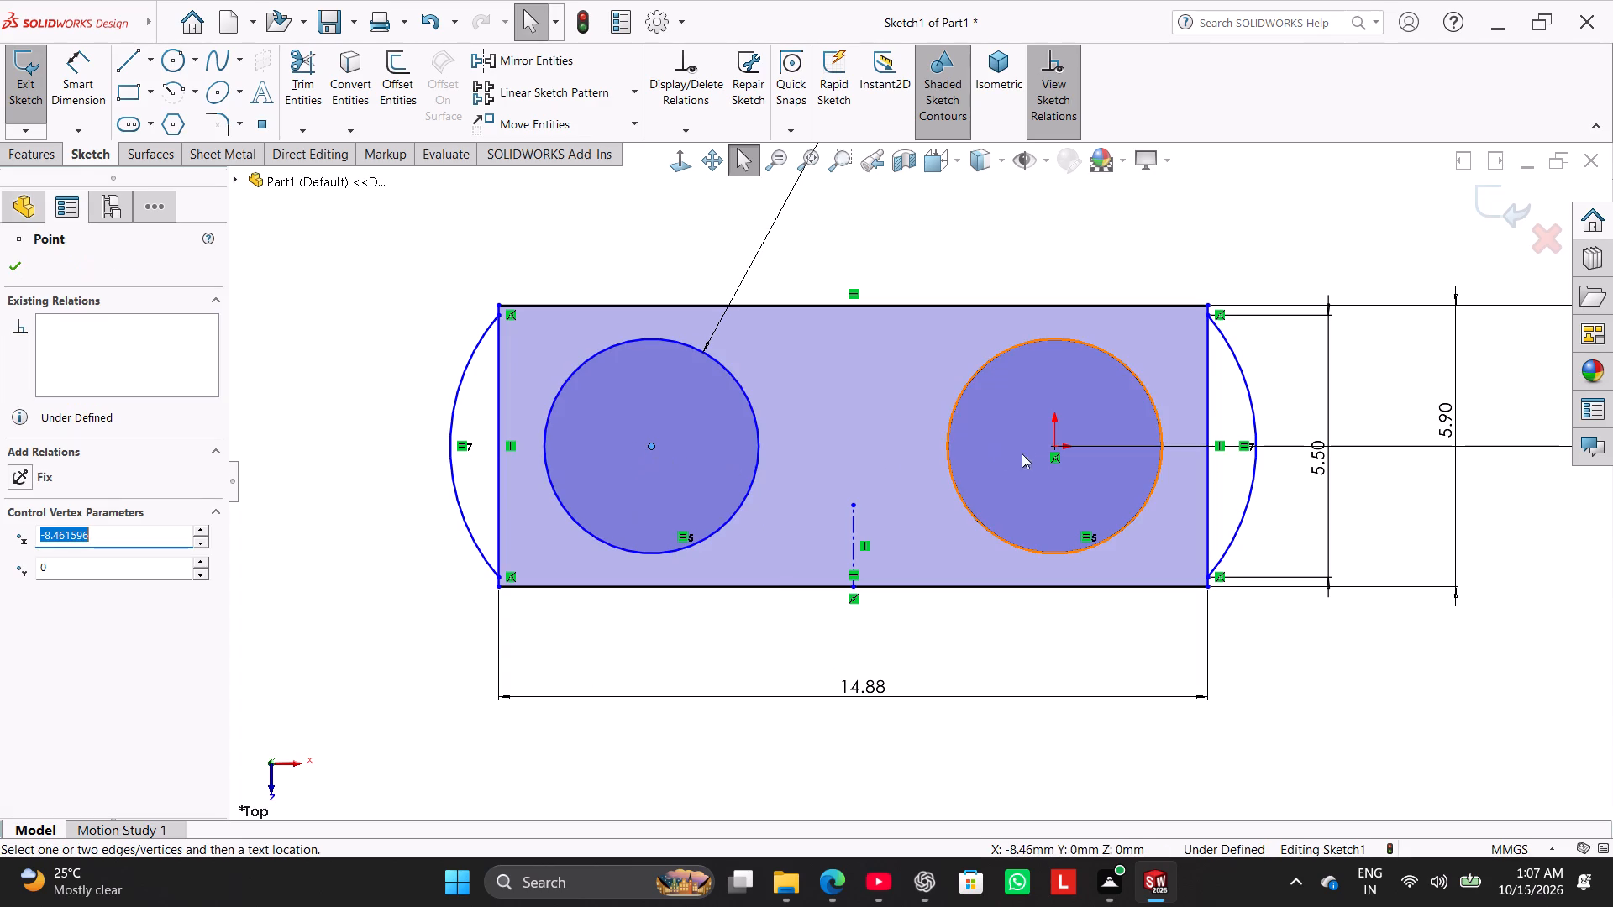
left_click(1056, 445, "ctrl")
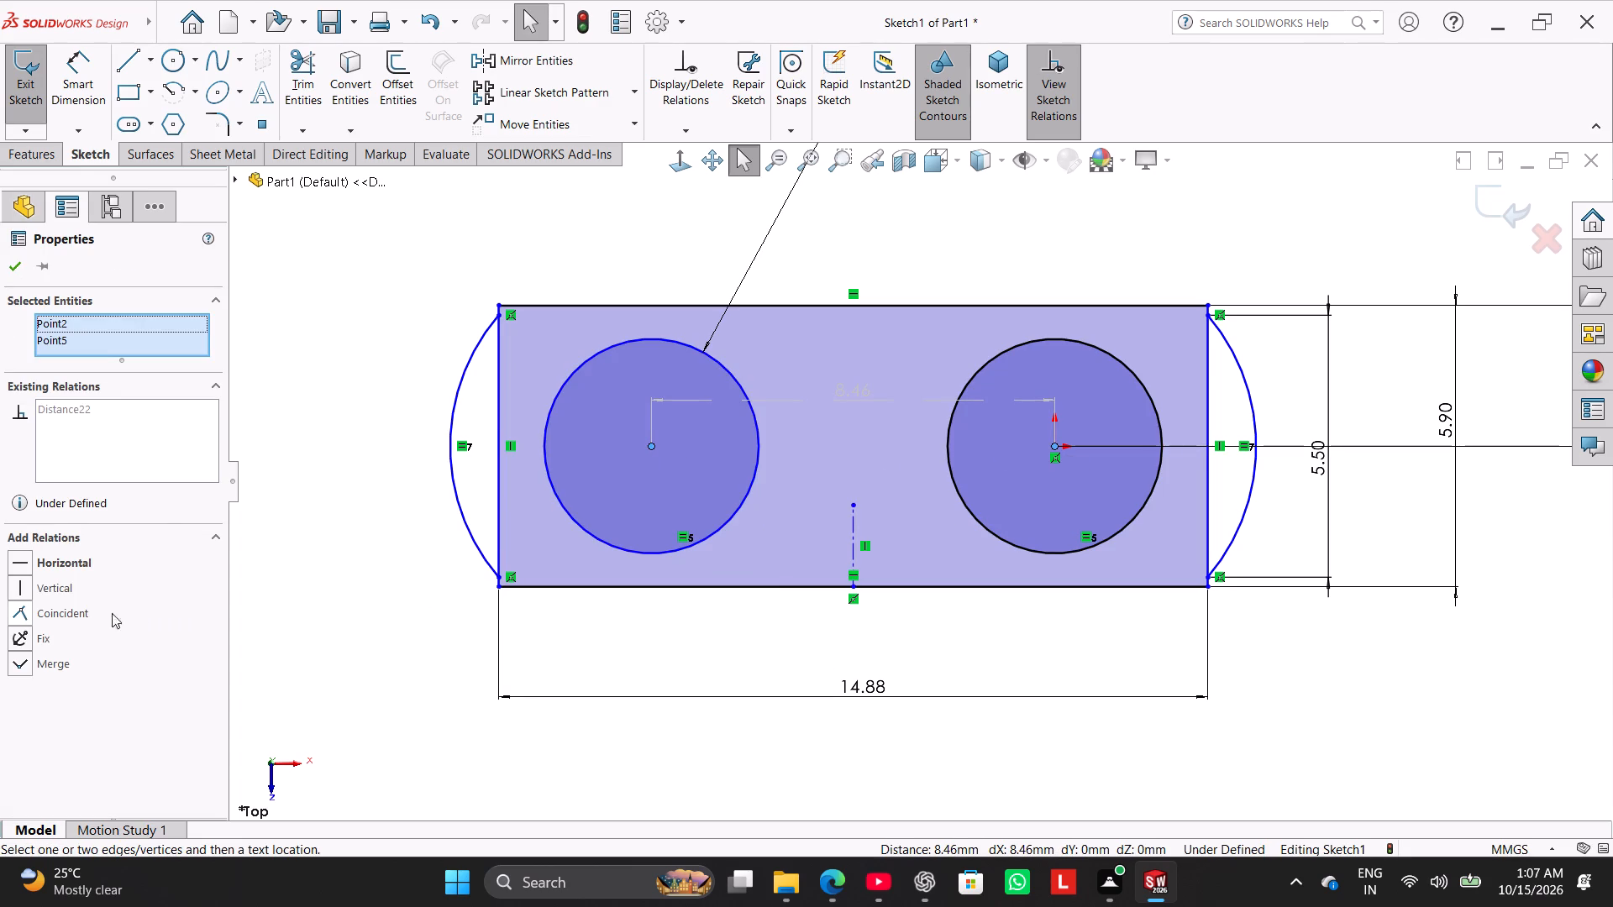
left_click(57, 564)
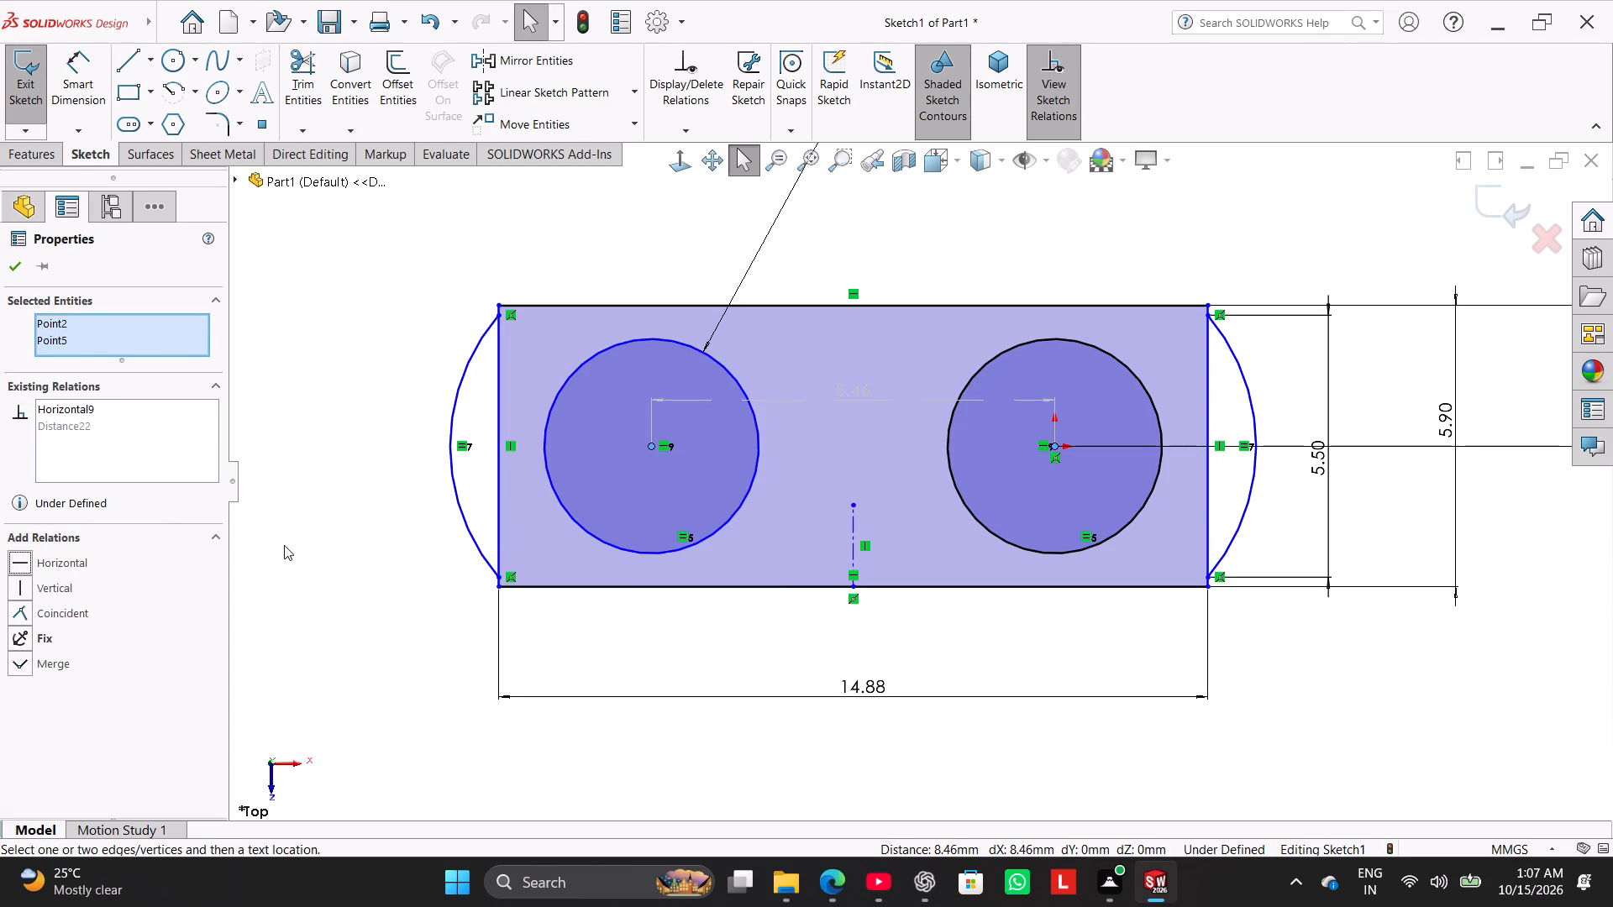
left_click(301, 540)
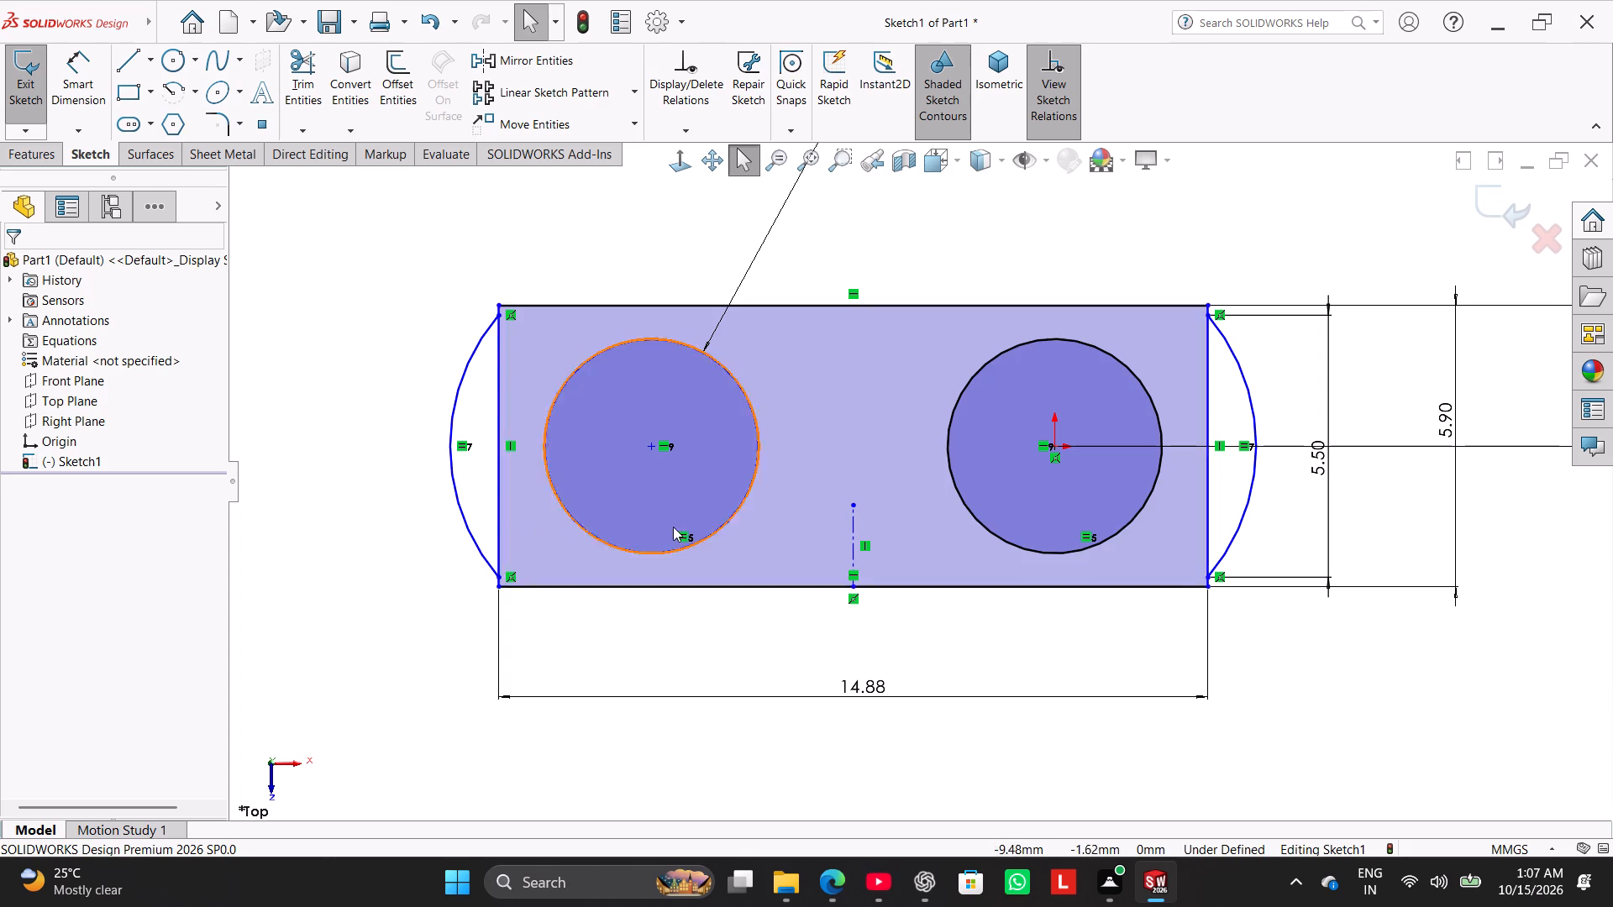
Make the two circles Symmetric about the short vertical centerline between them.
left_click(996, 531, "ctrl")
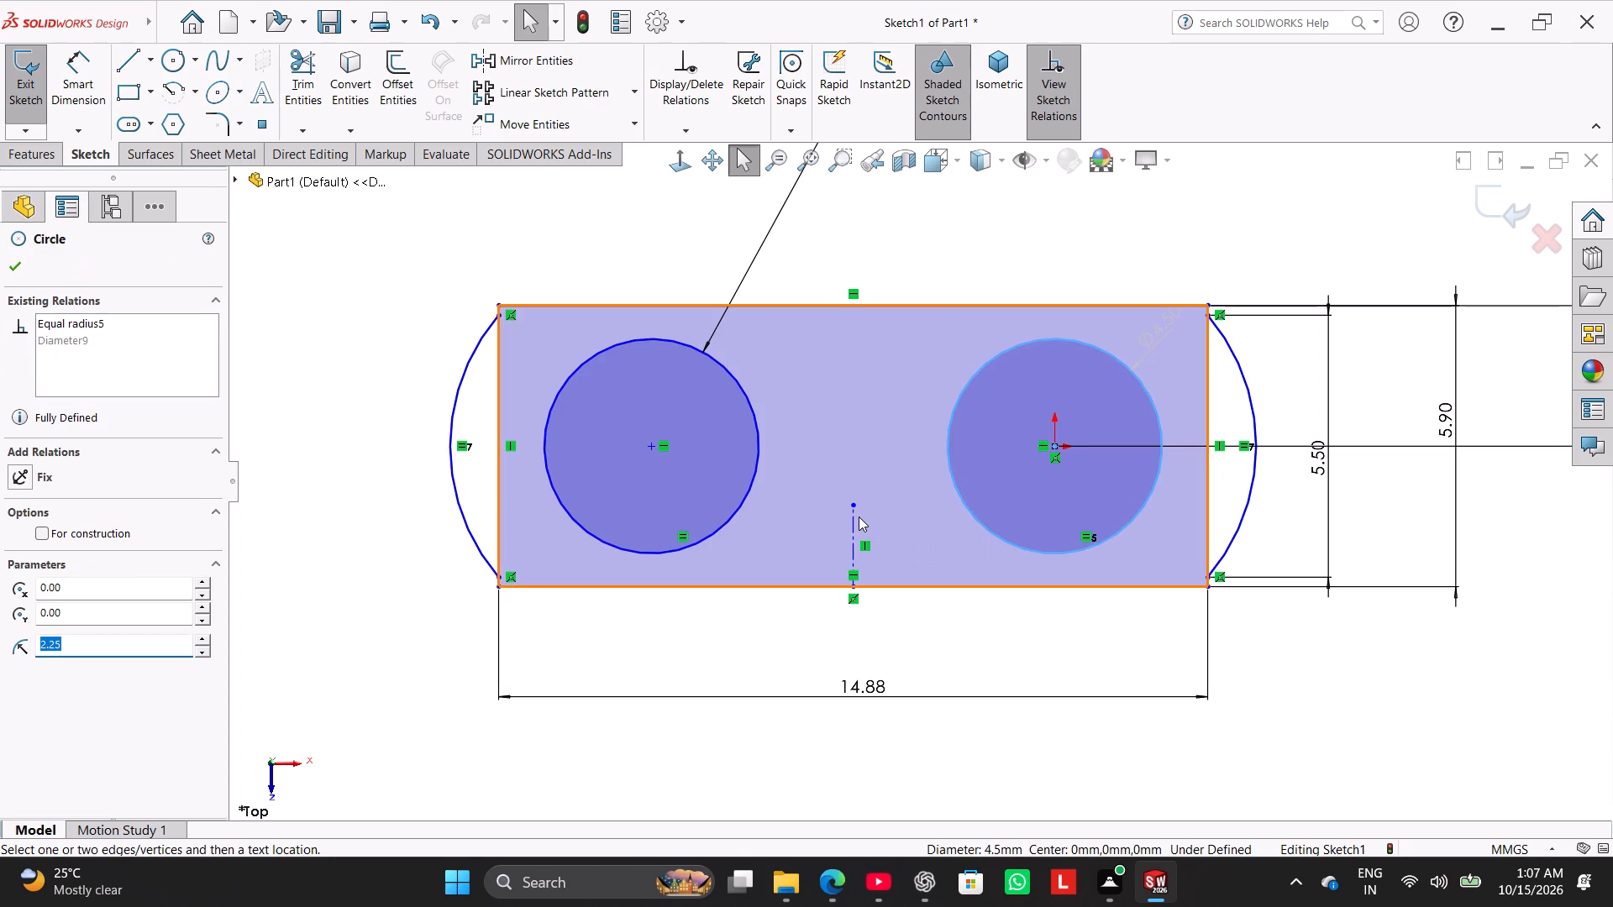
left_click(854, 515, "ctrl")
left_click(733, 513, "ctrl")
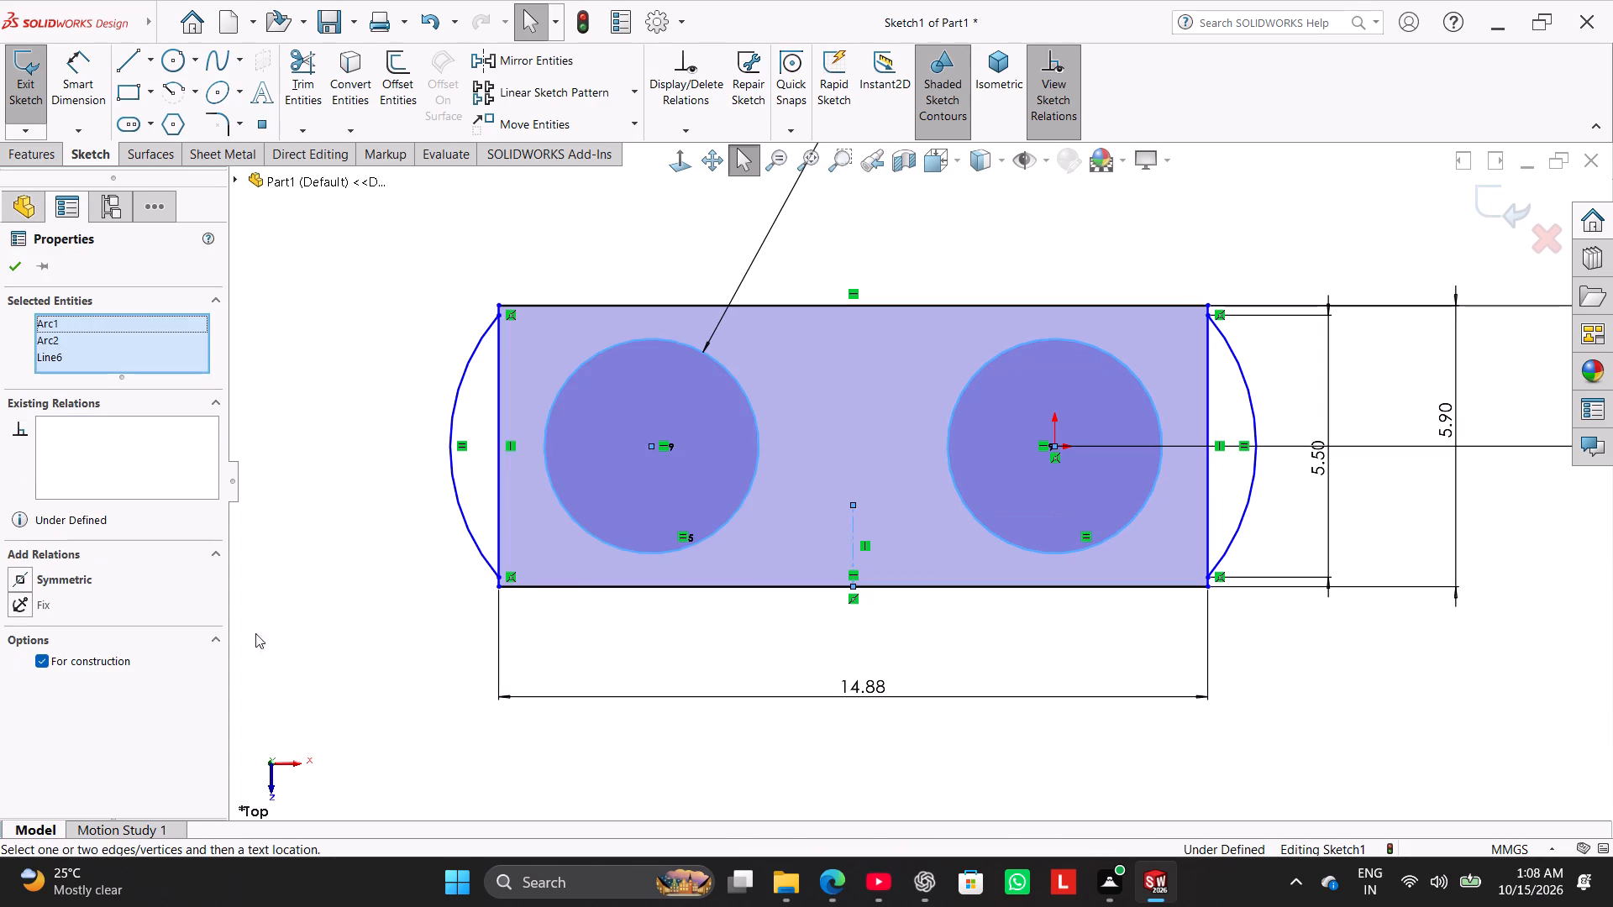
left_click(74, 577)
left_click(369, 579)
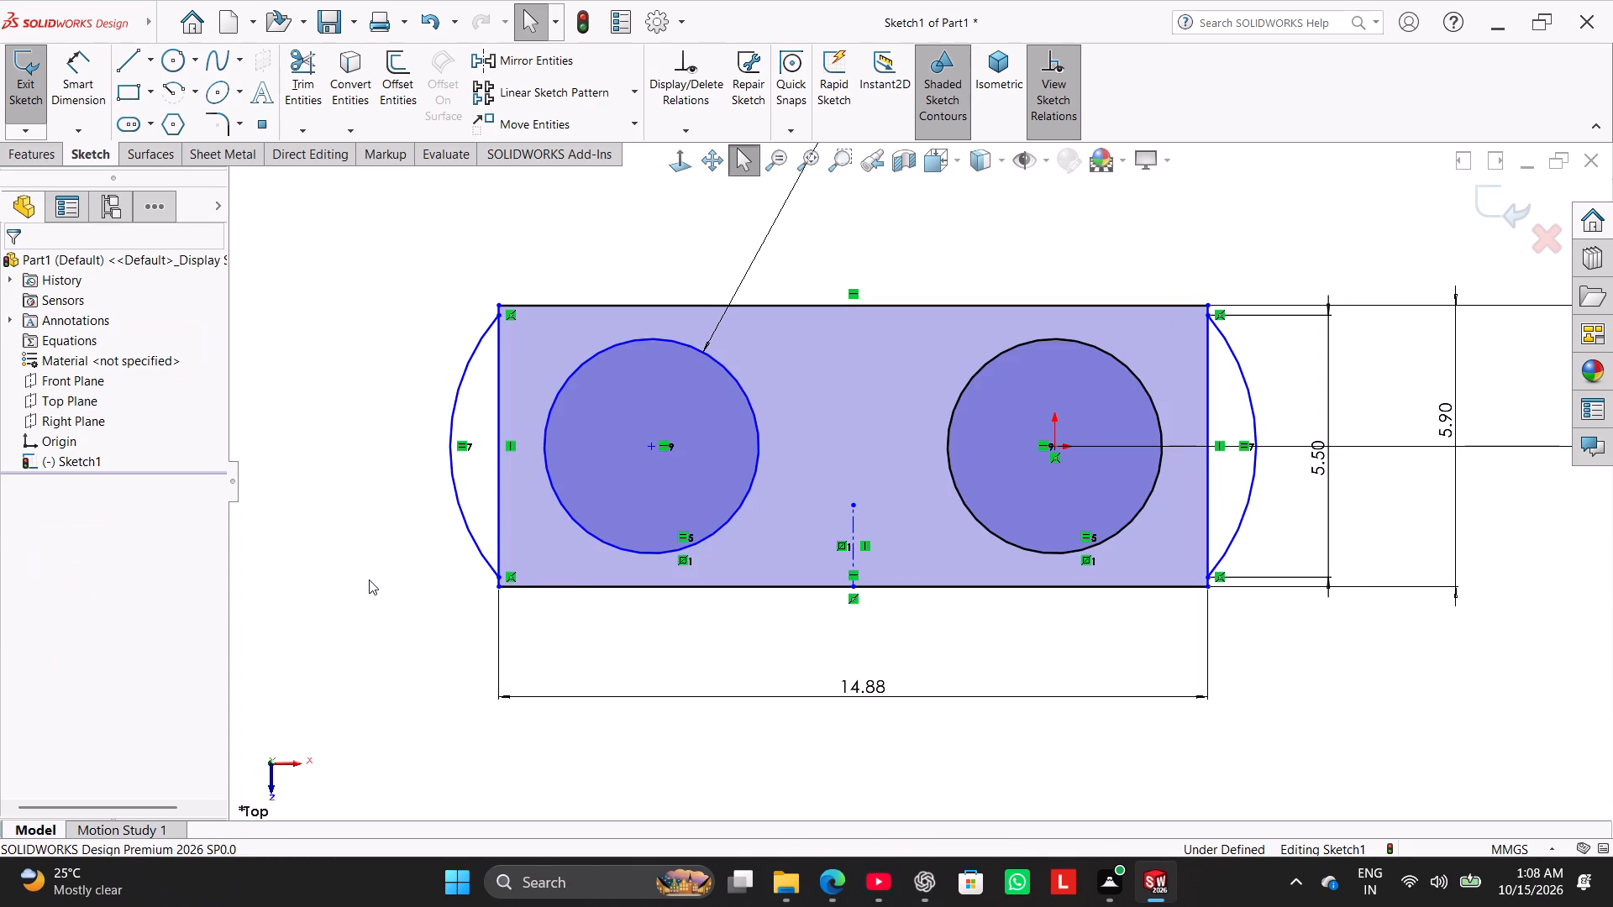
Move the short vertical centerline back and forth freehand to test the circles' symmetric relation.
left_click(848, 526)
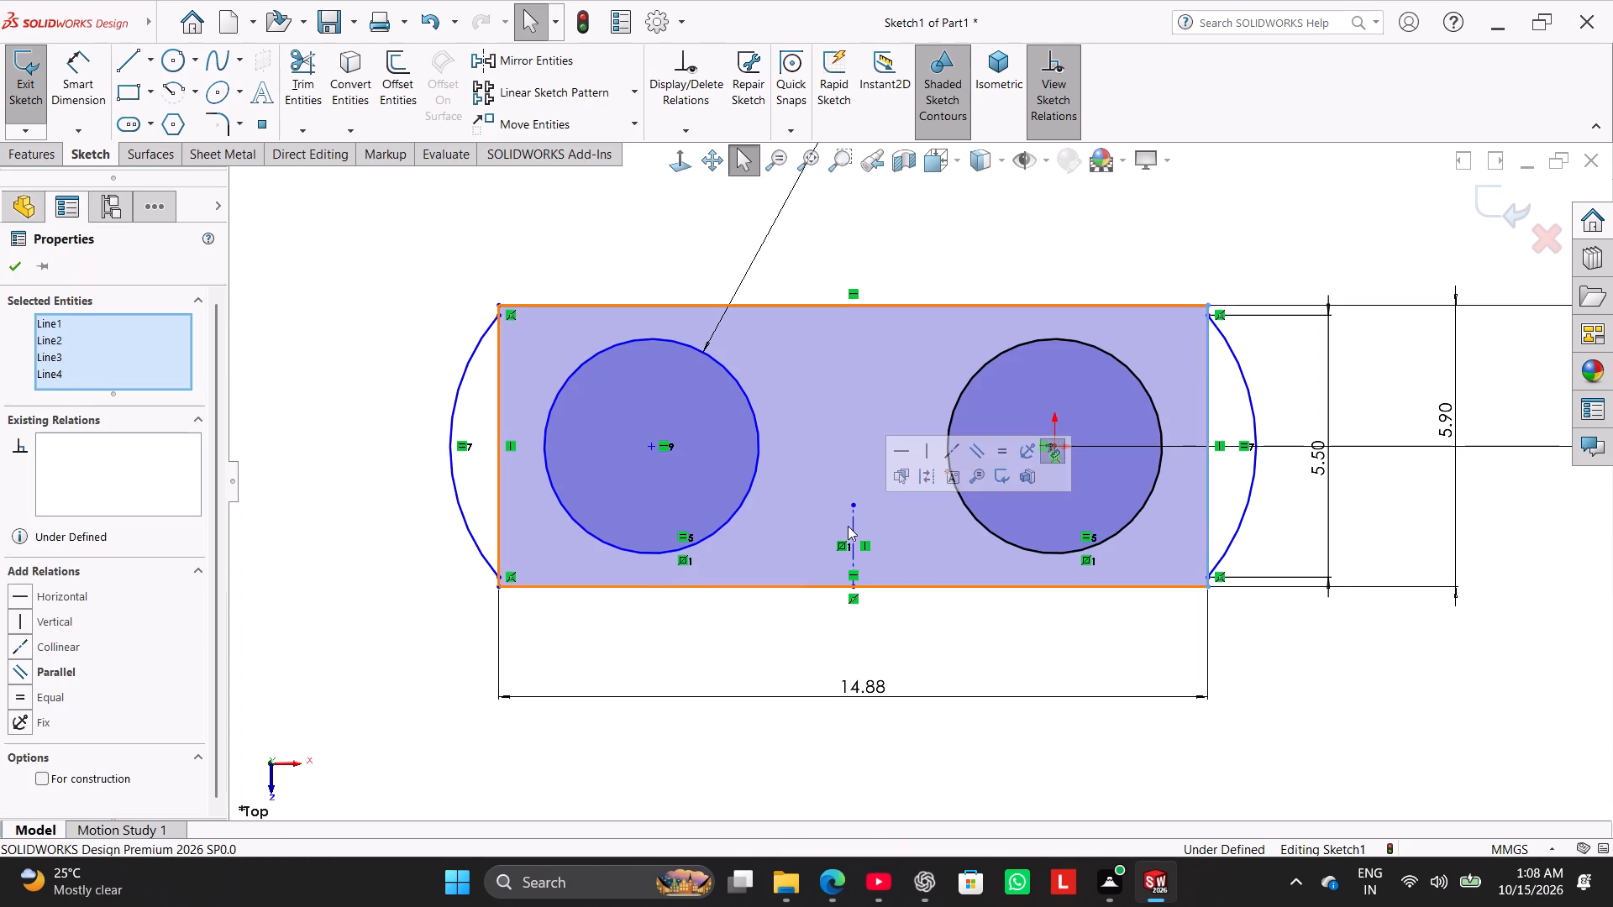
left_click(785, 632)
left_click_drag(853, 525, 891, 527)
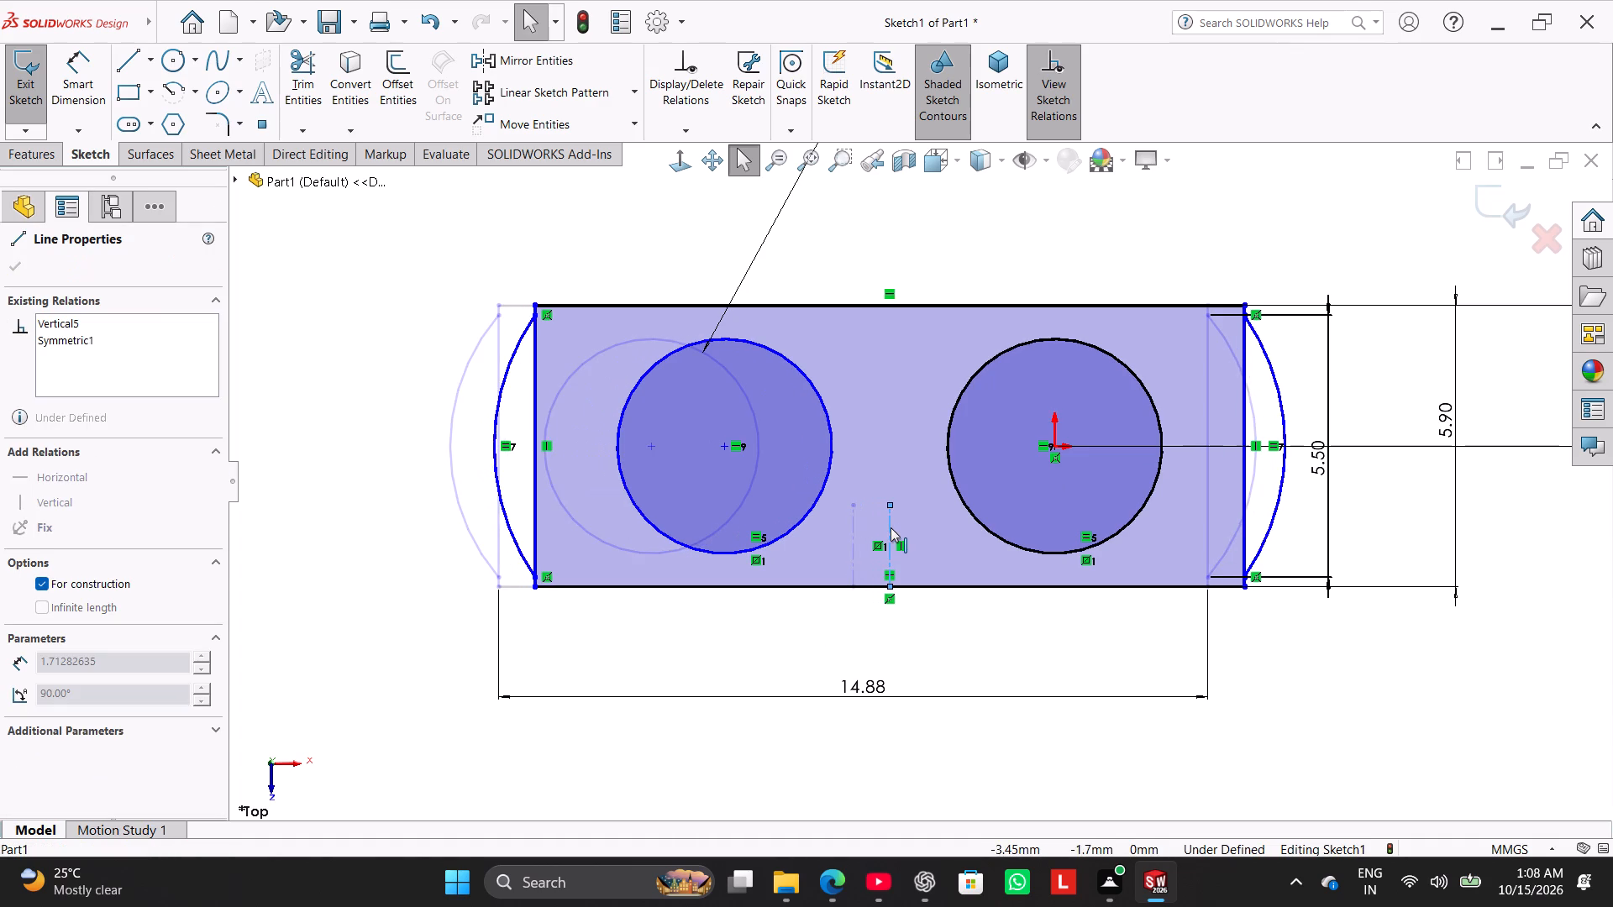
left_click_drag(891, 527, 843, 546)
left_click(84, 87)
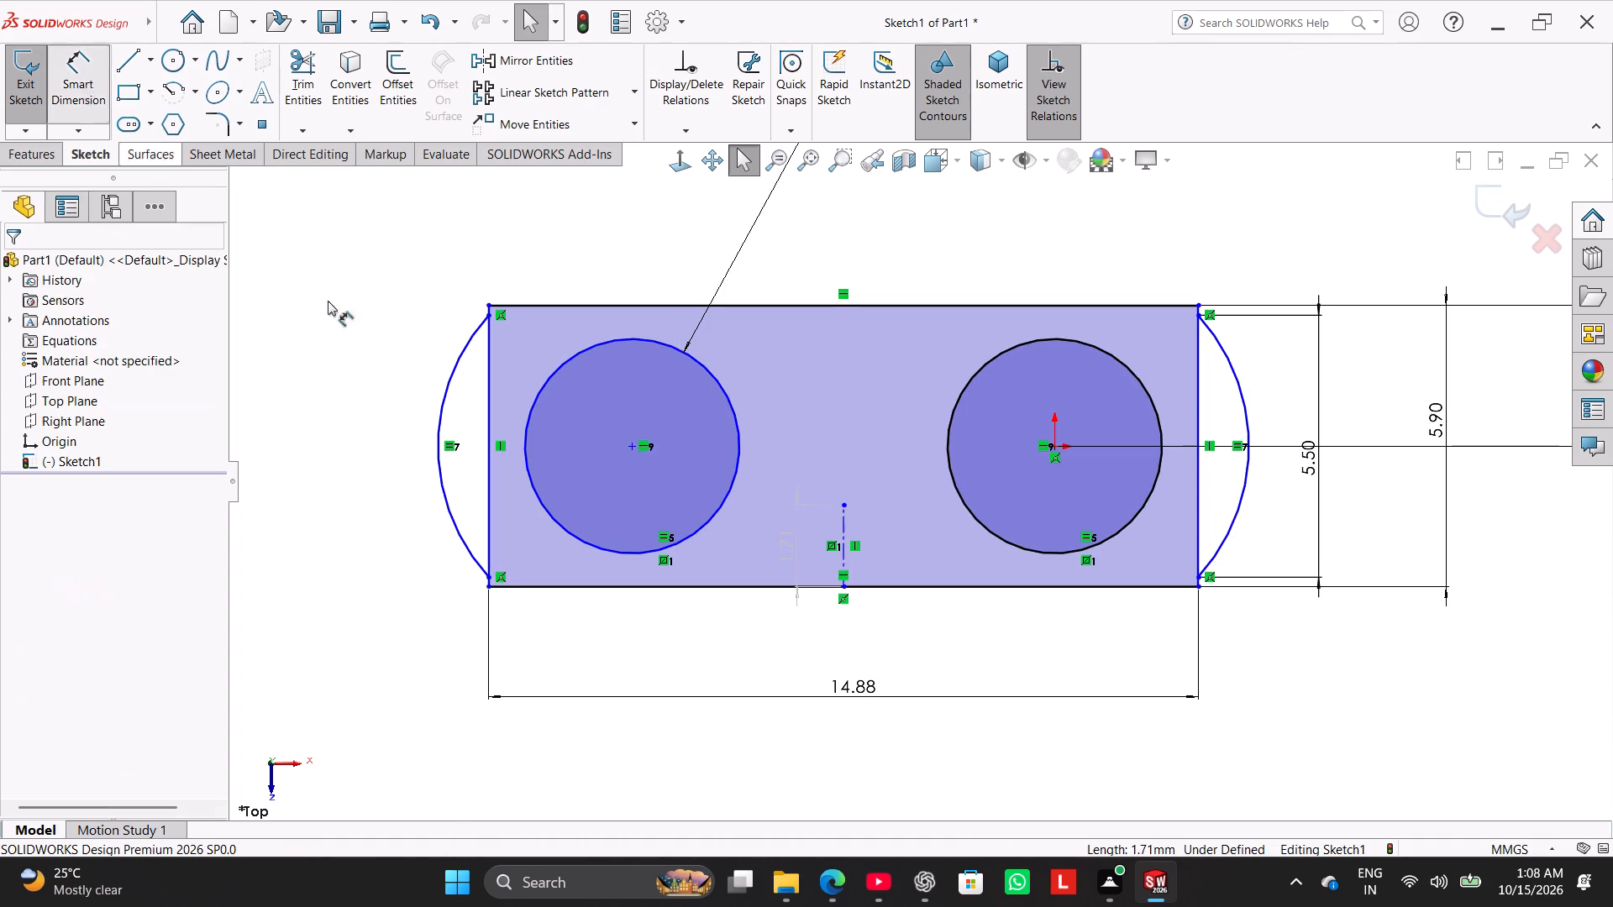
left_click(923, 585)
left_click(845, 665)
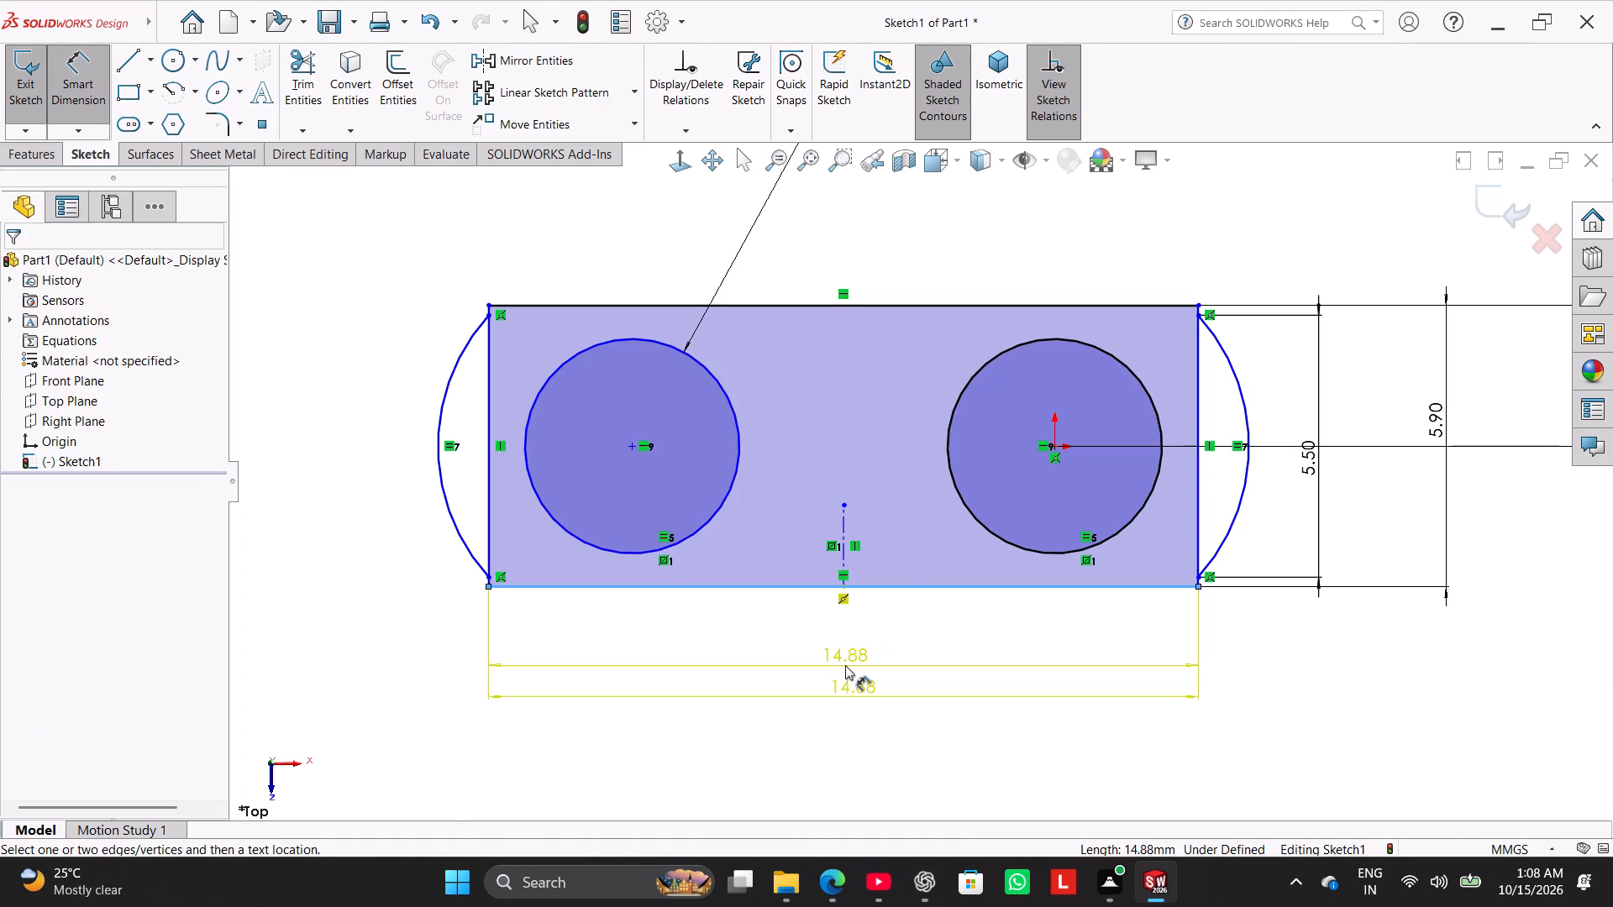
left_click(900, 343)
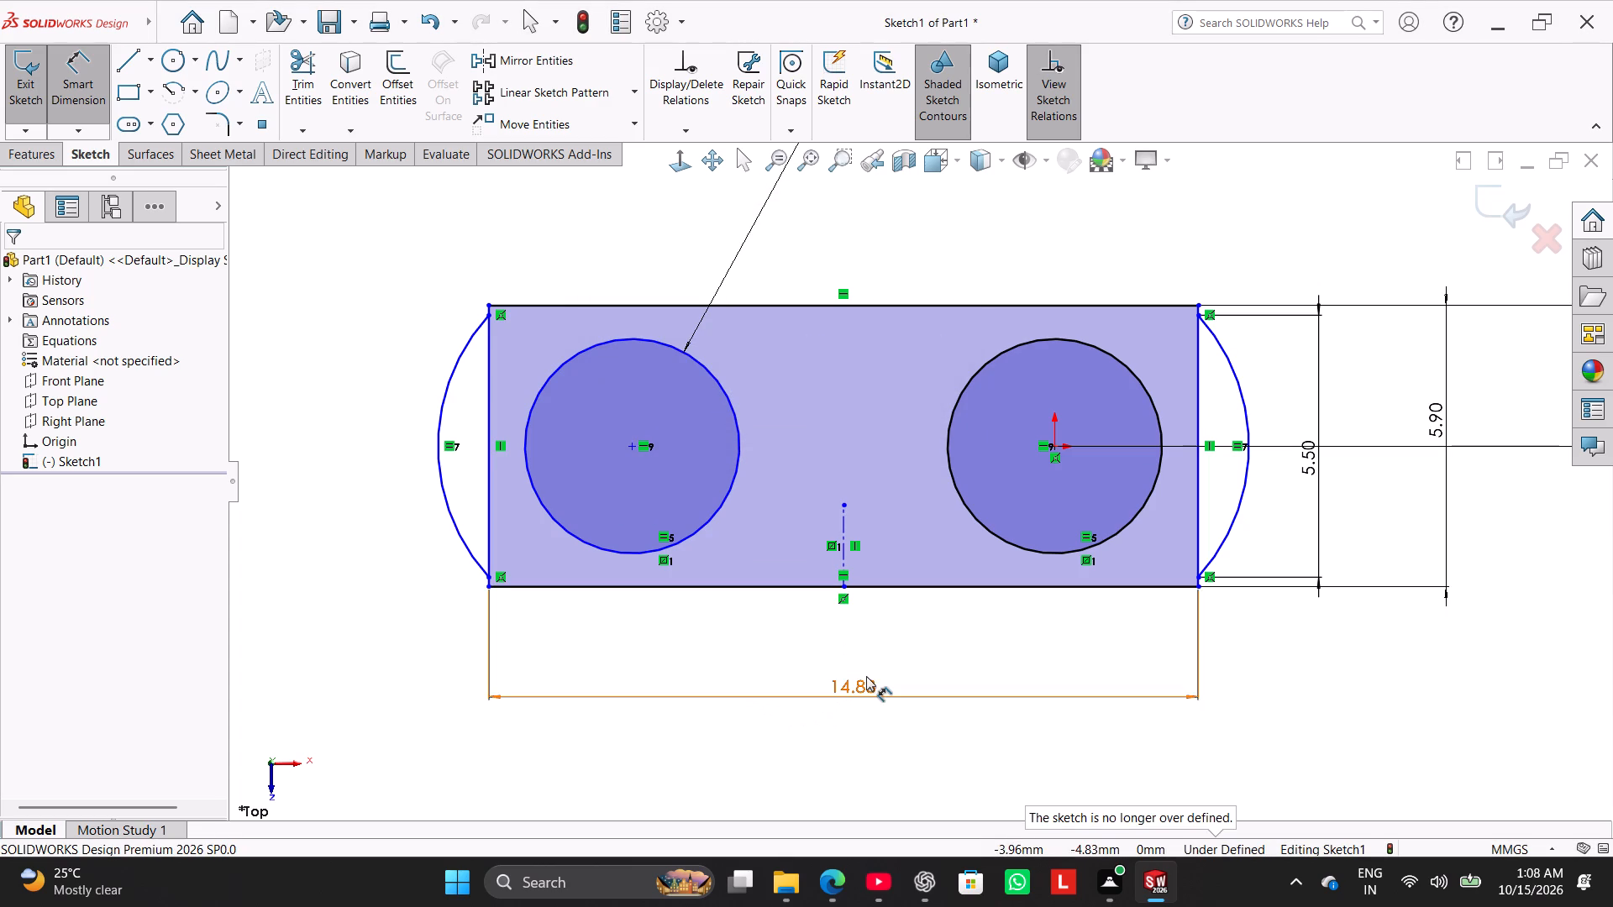
Set the rectangle's horizontal length dimension to 10.83 mm.
double_click(866, 676)
type("10.83")
key("Return")
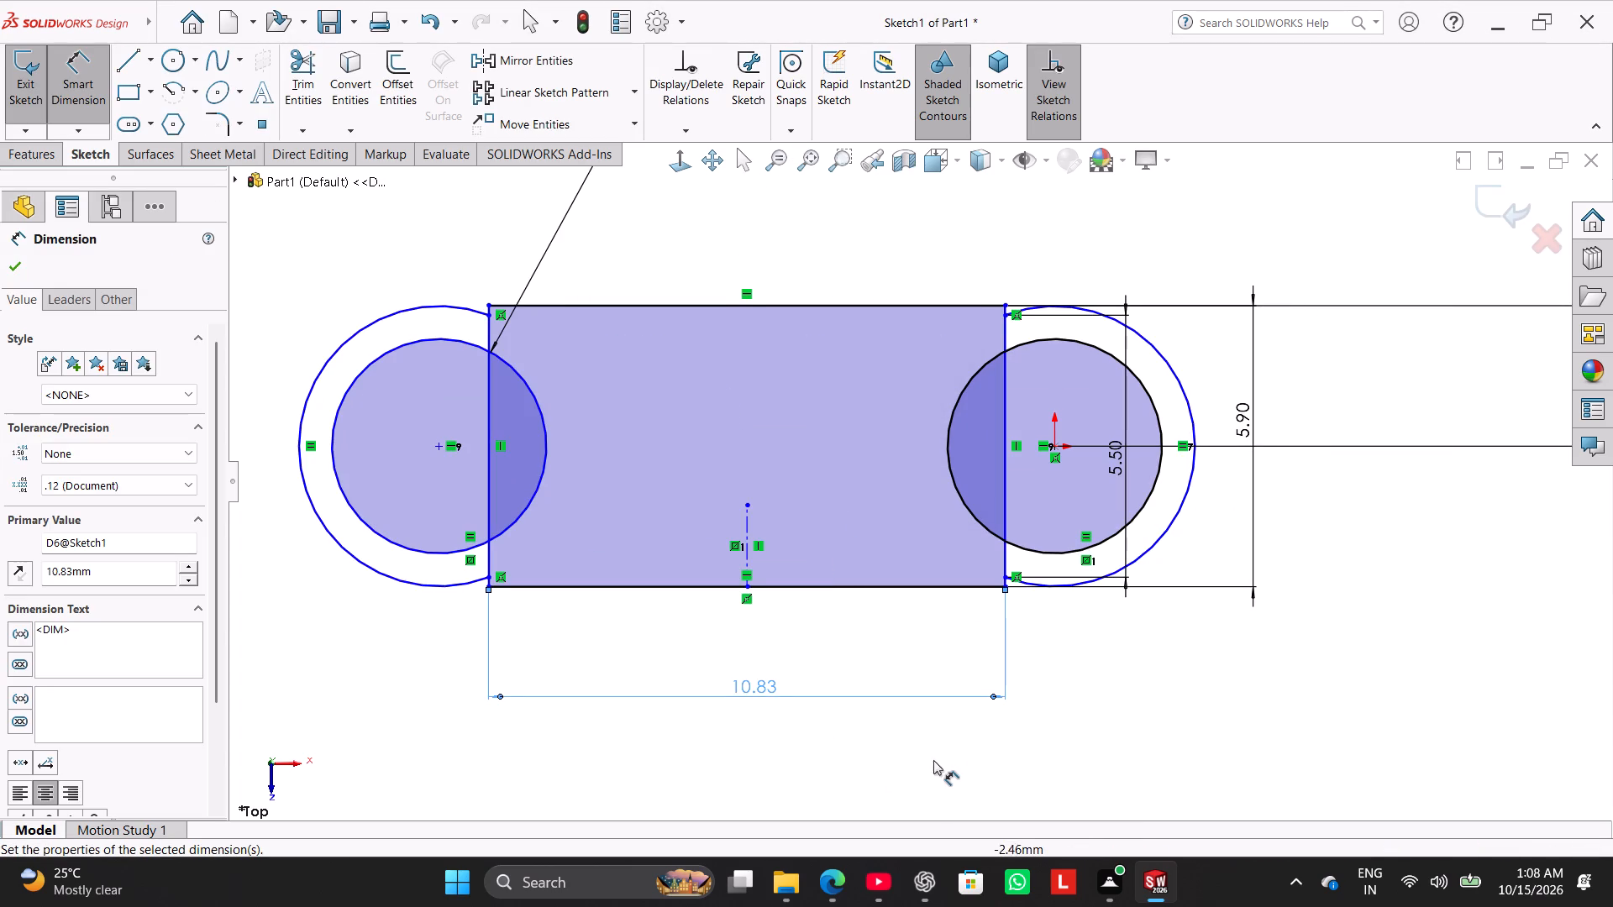
right_click(970, 762)
left_click(1012, 794)
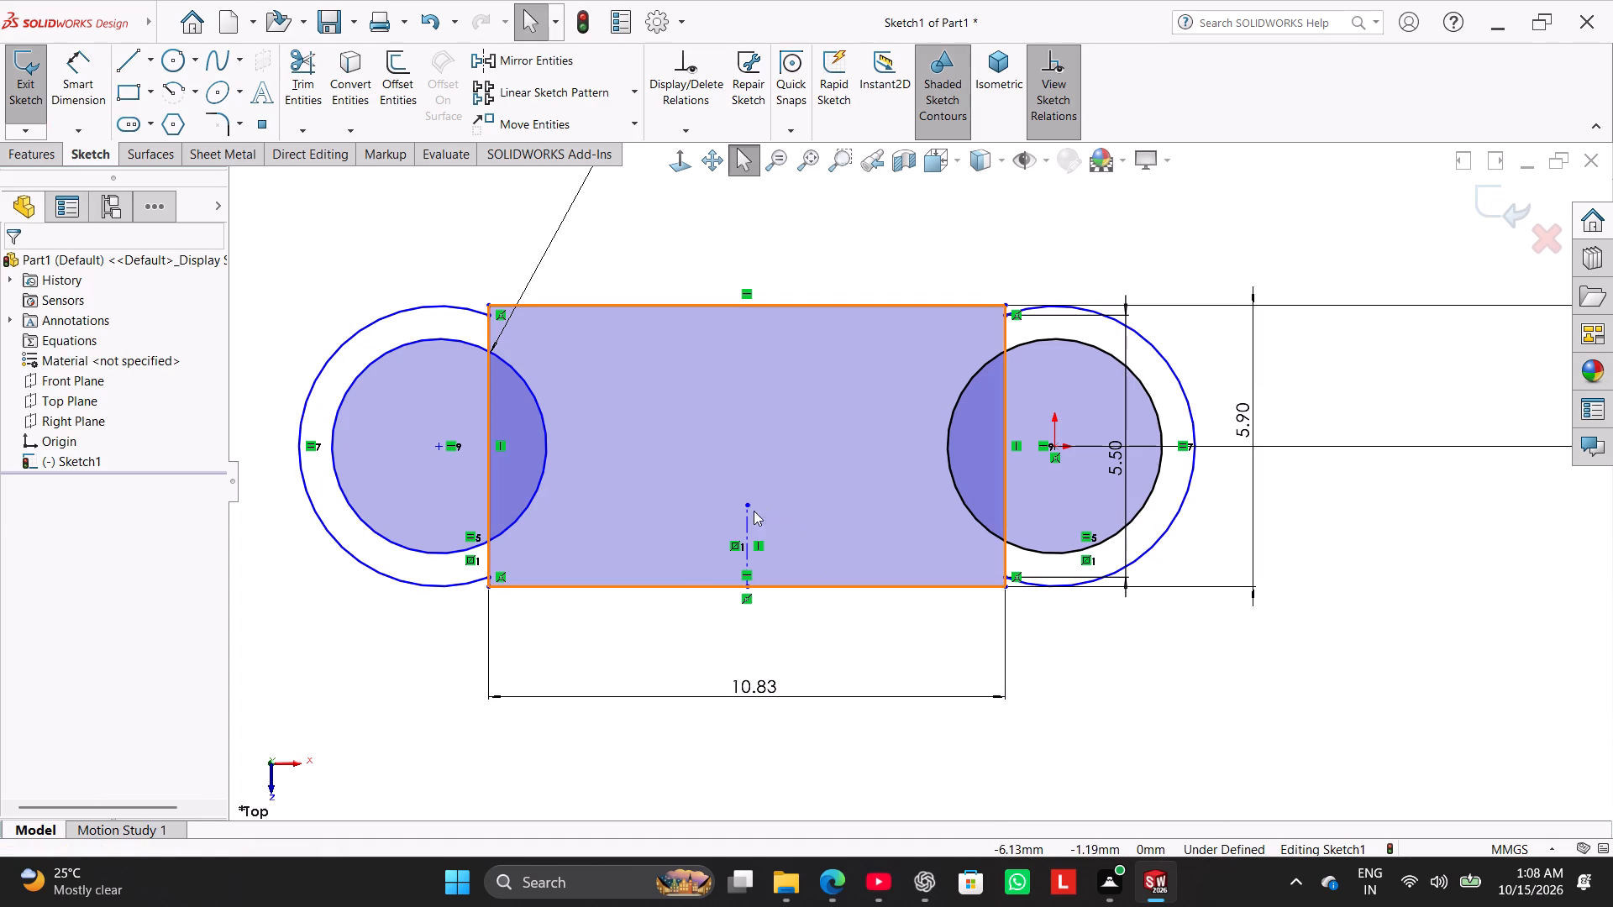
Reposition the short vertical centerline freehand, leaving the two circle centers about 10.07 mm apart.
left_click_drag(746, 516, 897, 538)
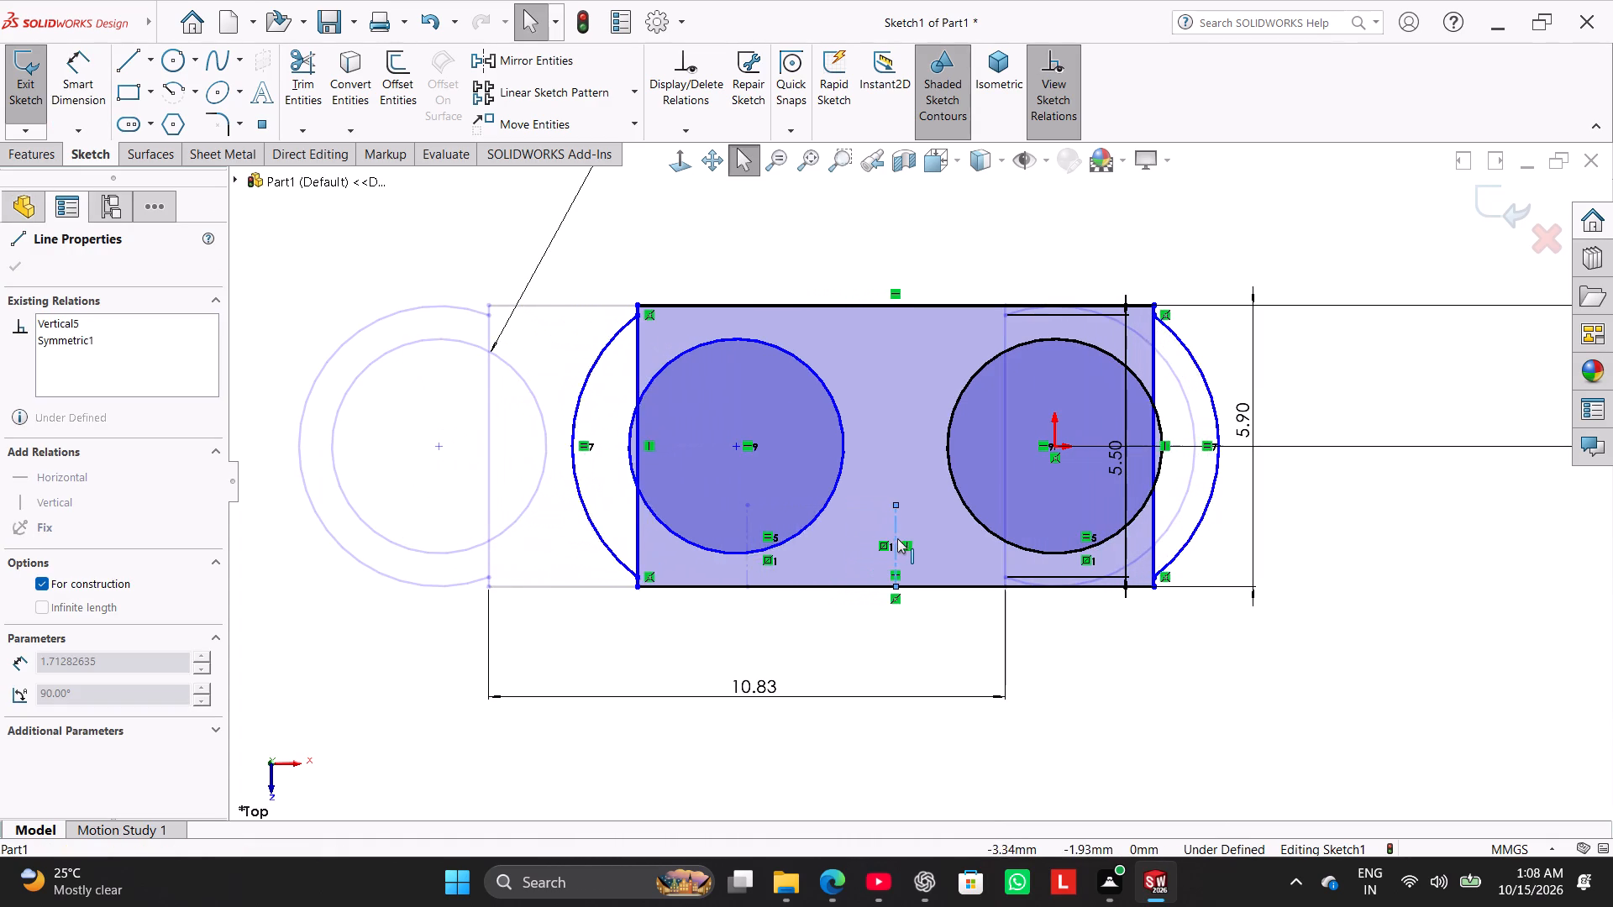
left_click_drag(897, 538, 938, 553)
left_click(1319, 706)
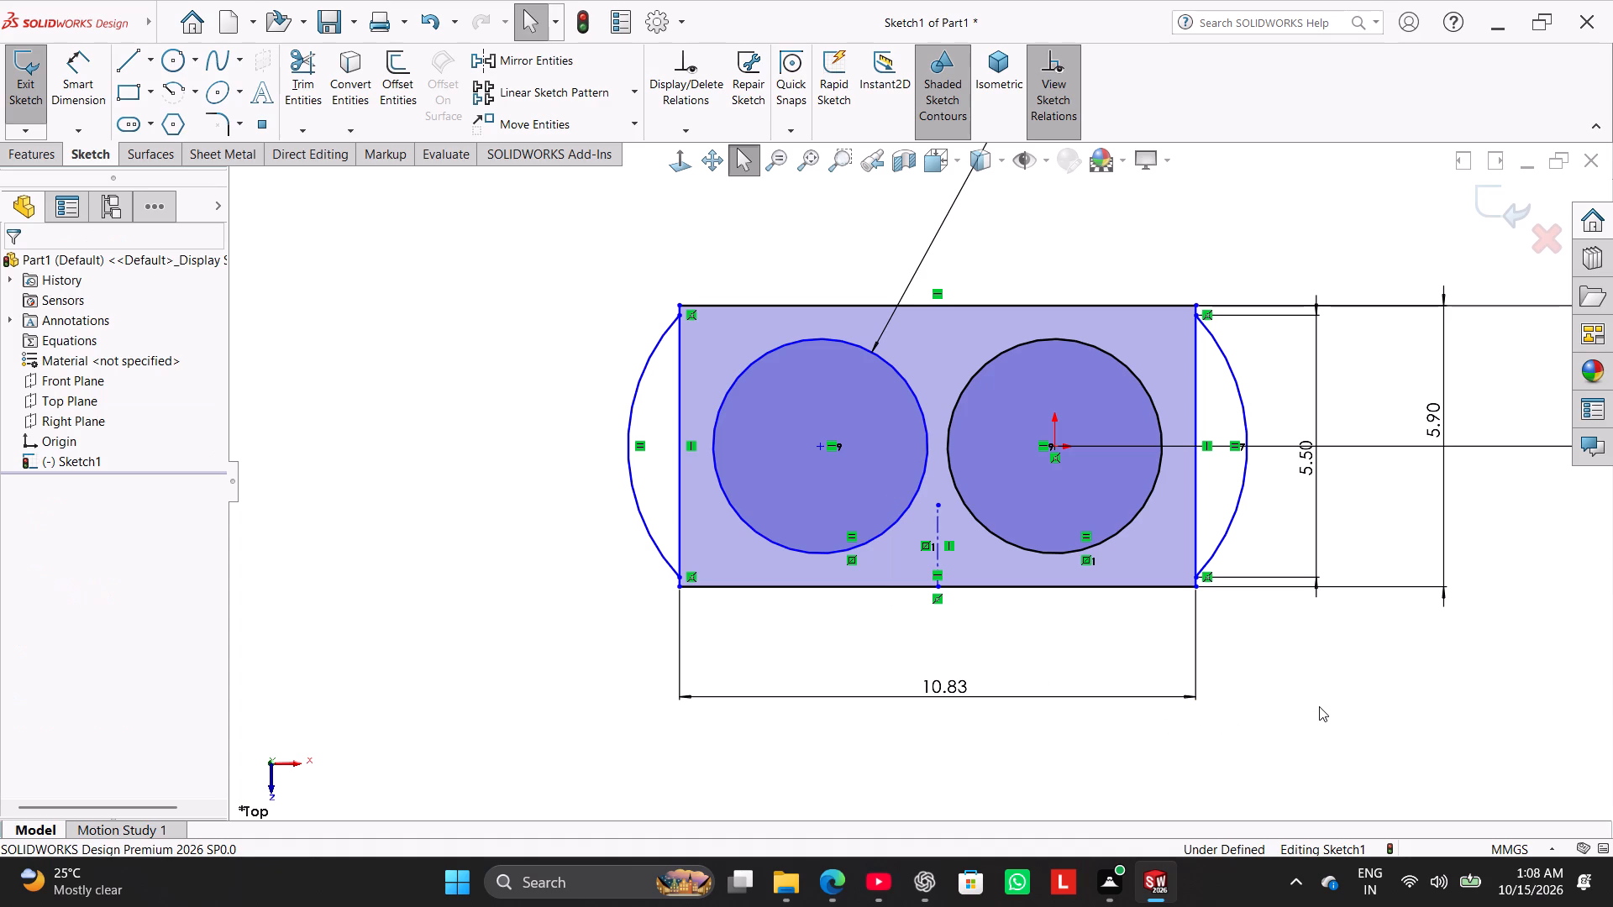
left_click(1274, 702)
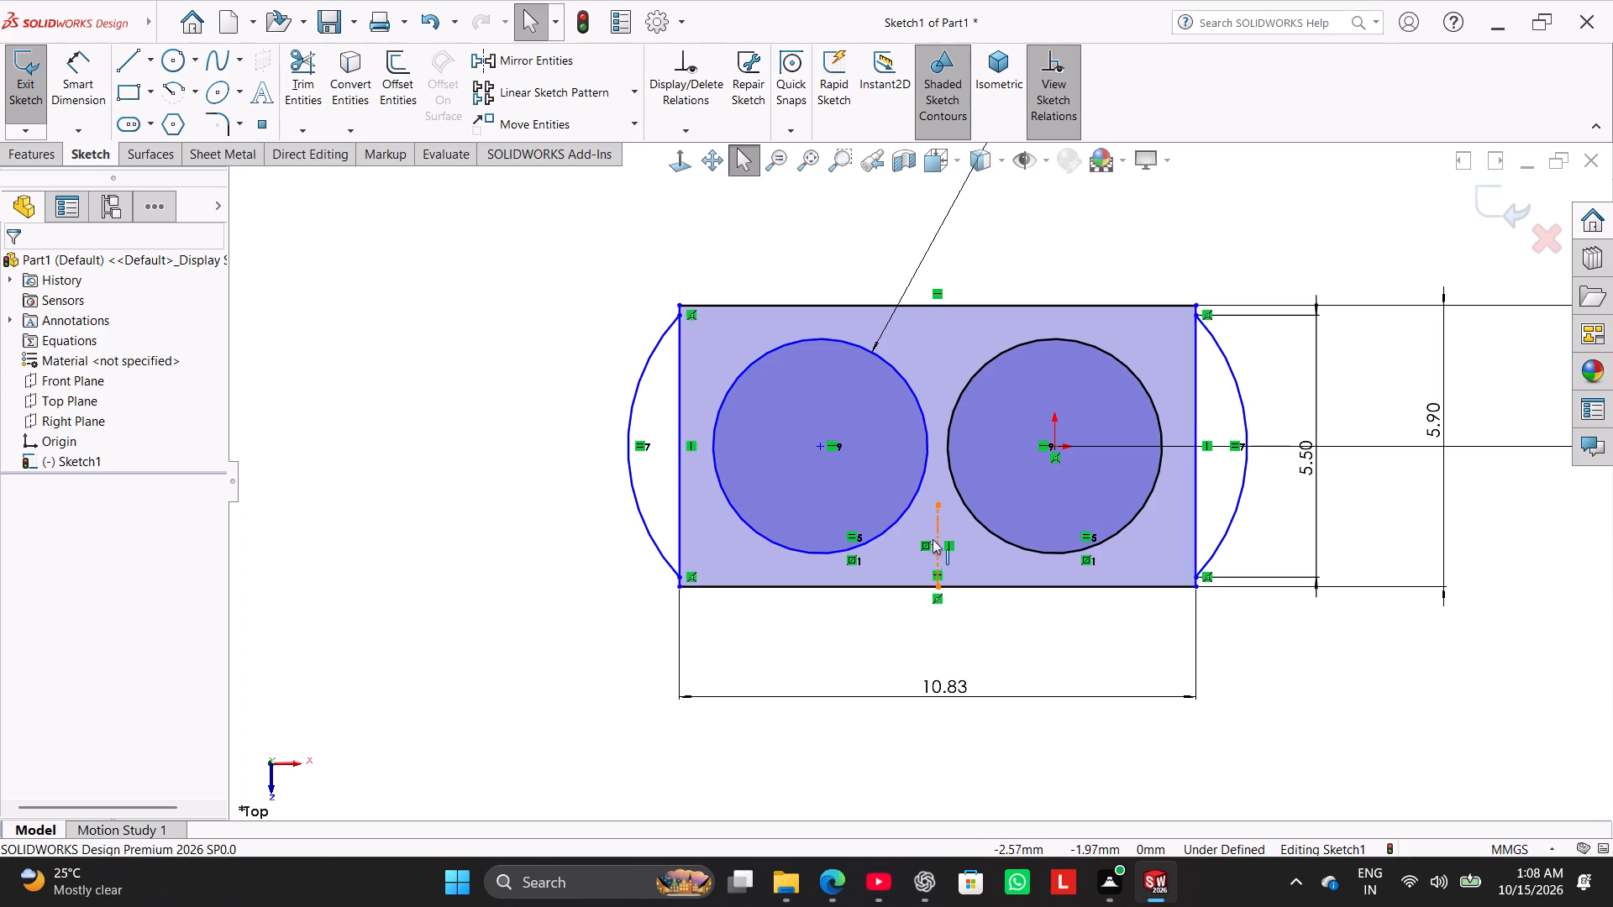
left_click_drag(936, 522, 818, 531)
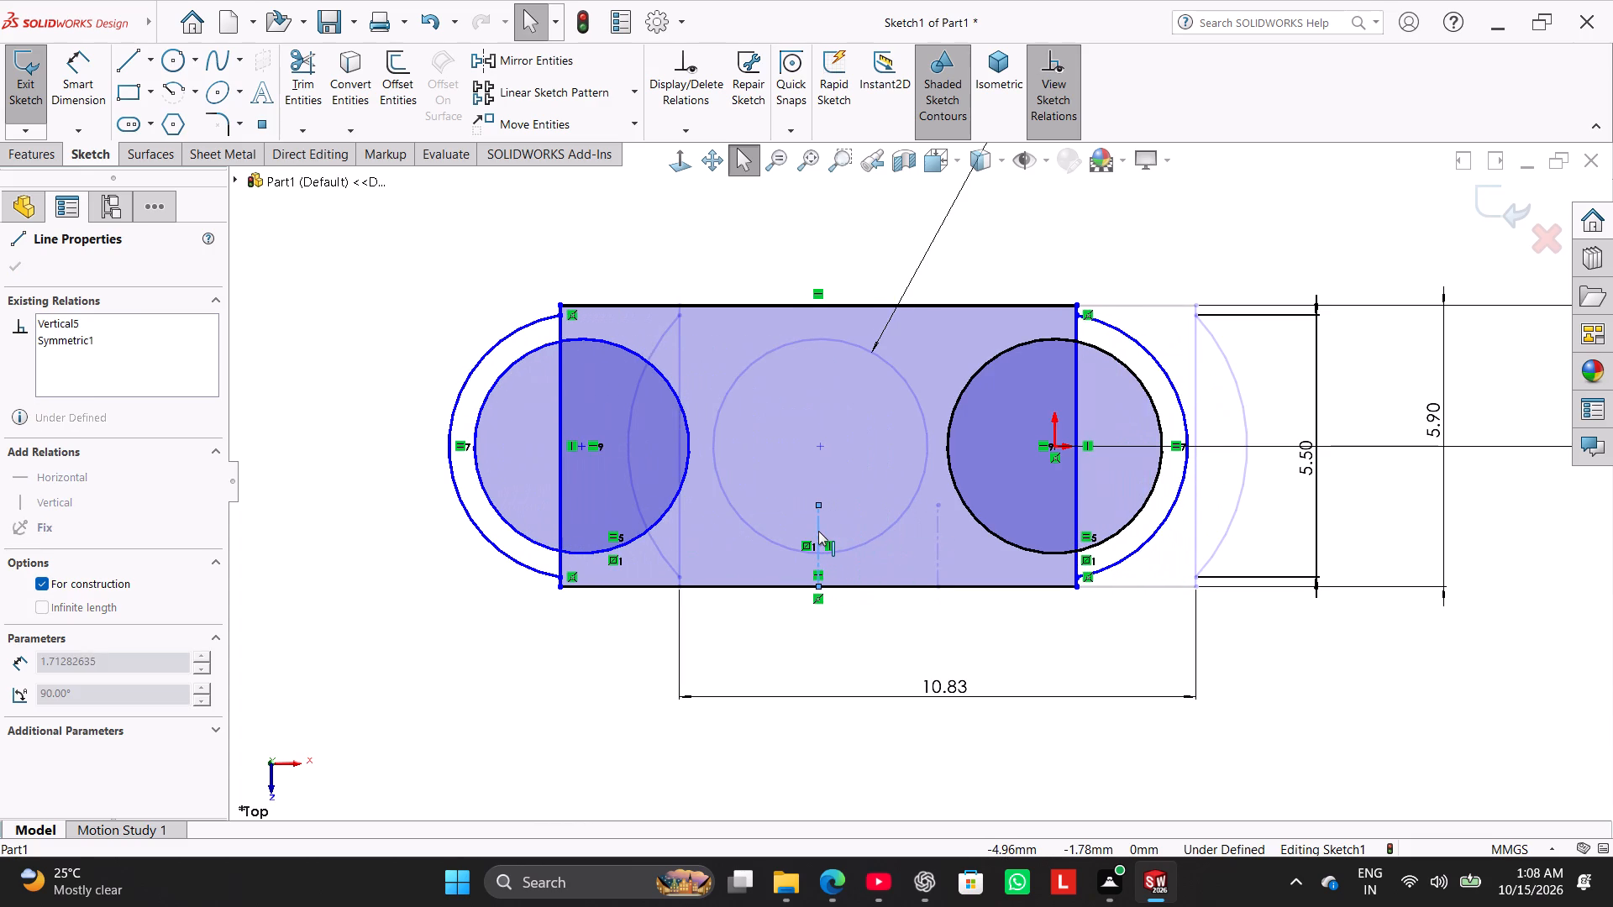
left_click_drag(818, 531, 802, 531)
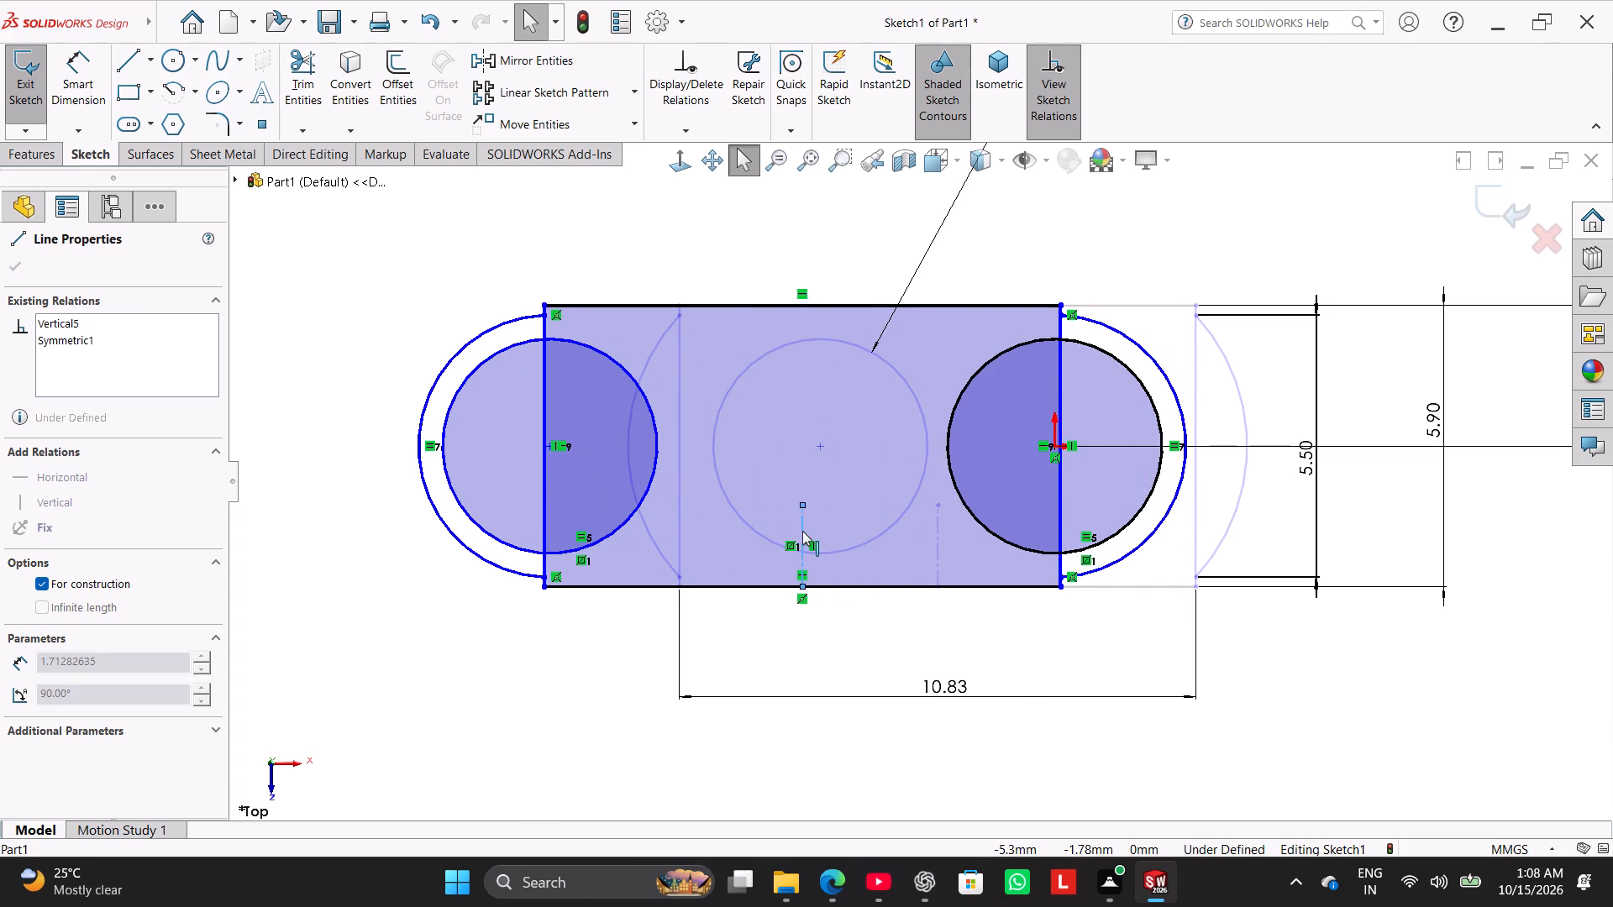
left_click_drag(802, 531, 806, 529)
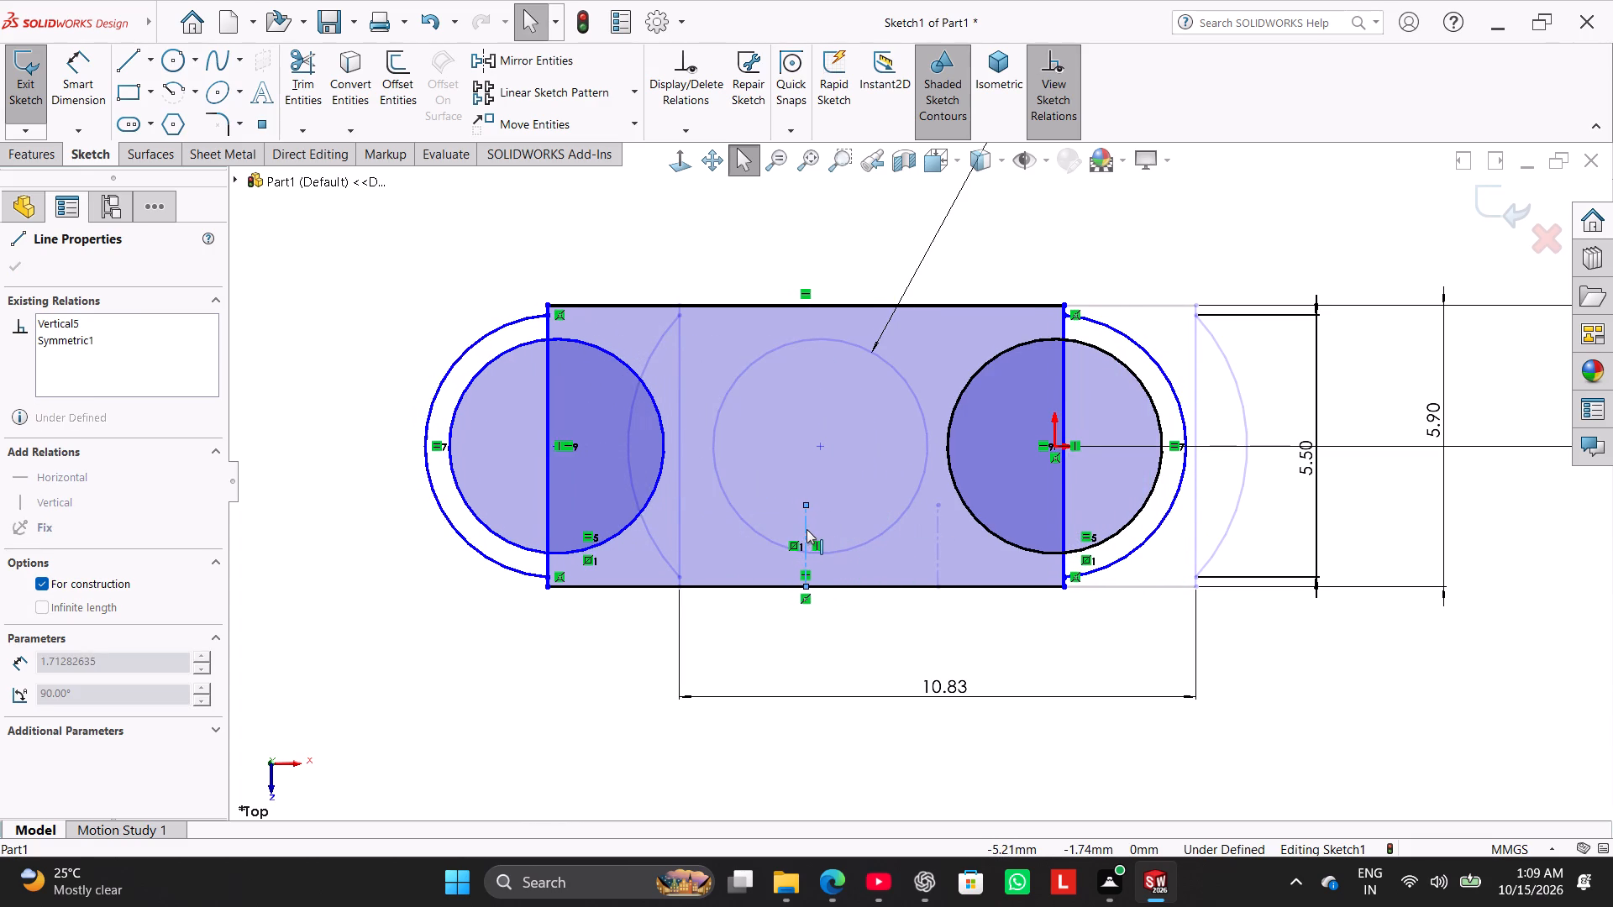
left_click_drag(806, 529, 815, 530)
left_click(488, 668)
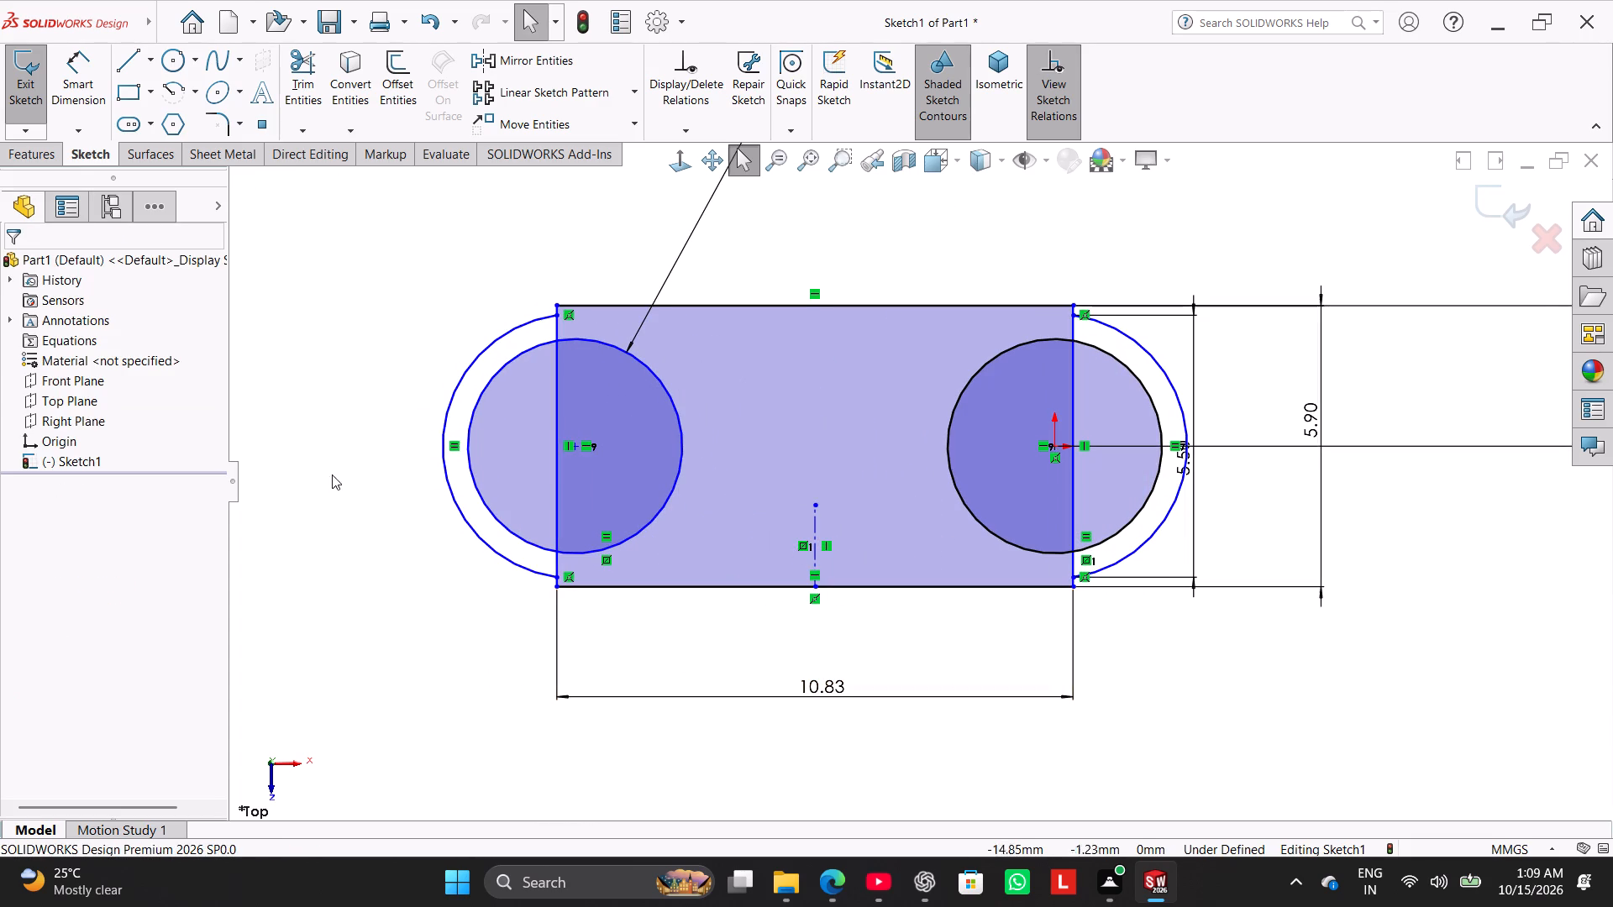
Dimension the overall horizontal length between the outer extents of the two end arcs as 13.5 mm.
left_click(89, 88)
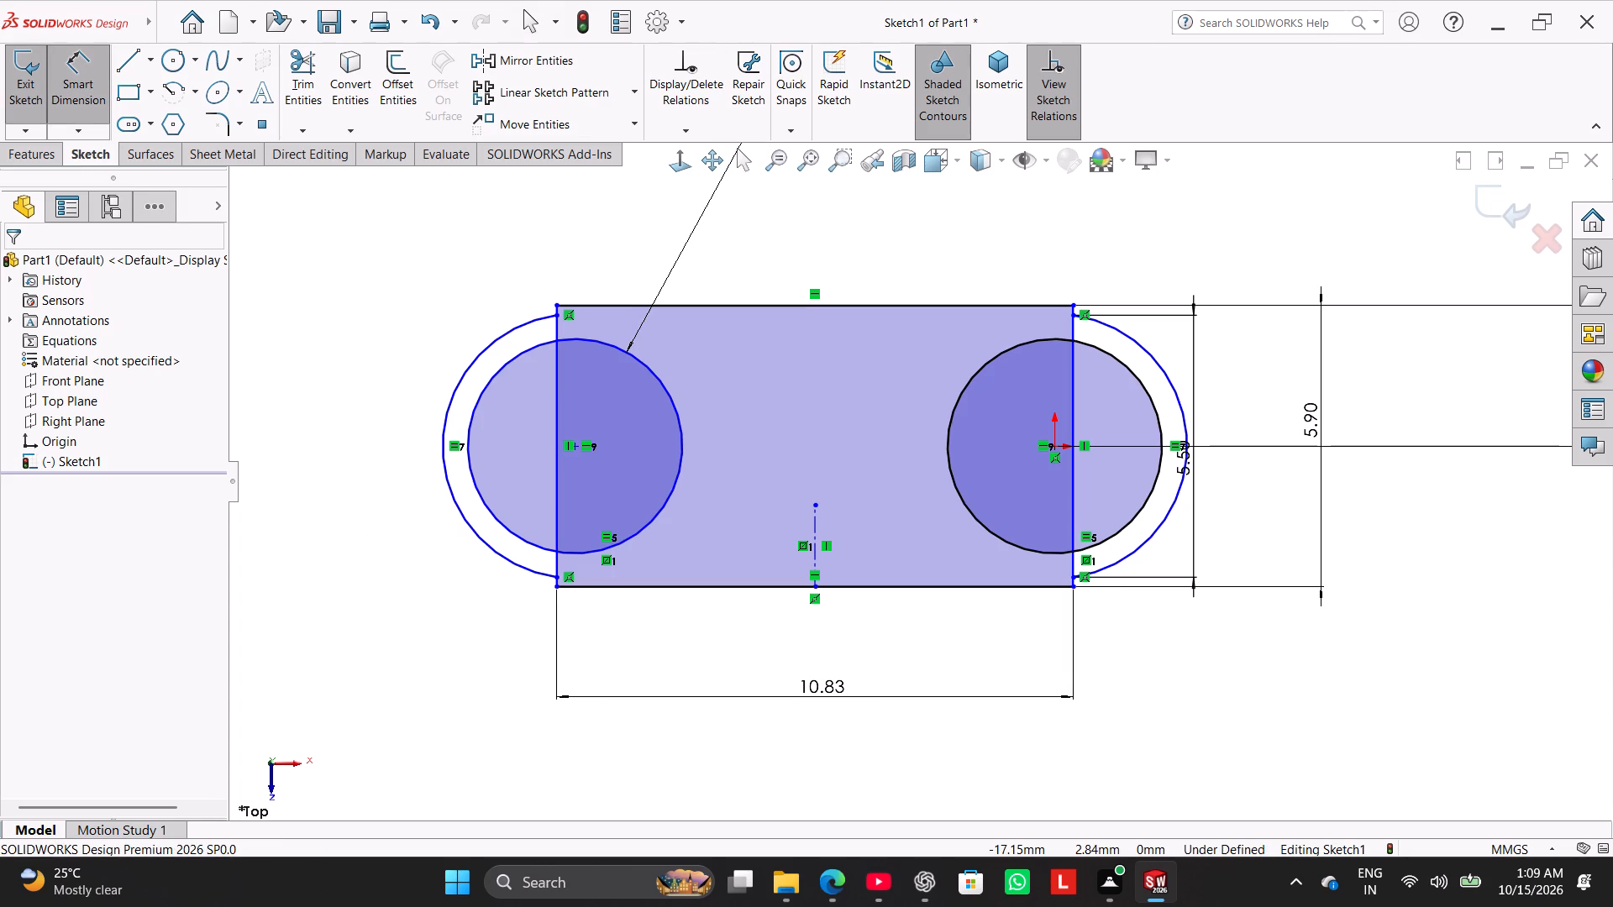
left_click(443, 443, "ctrl")
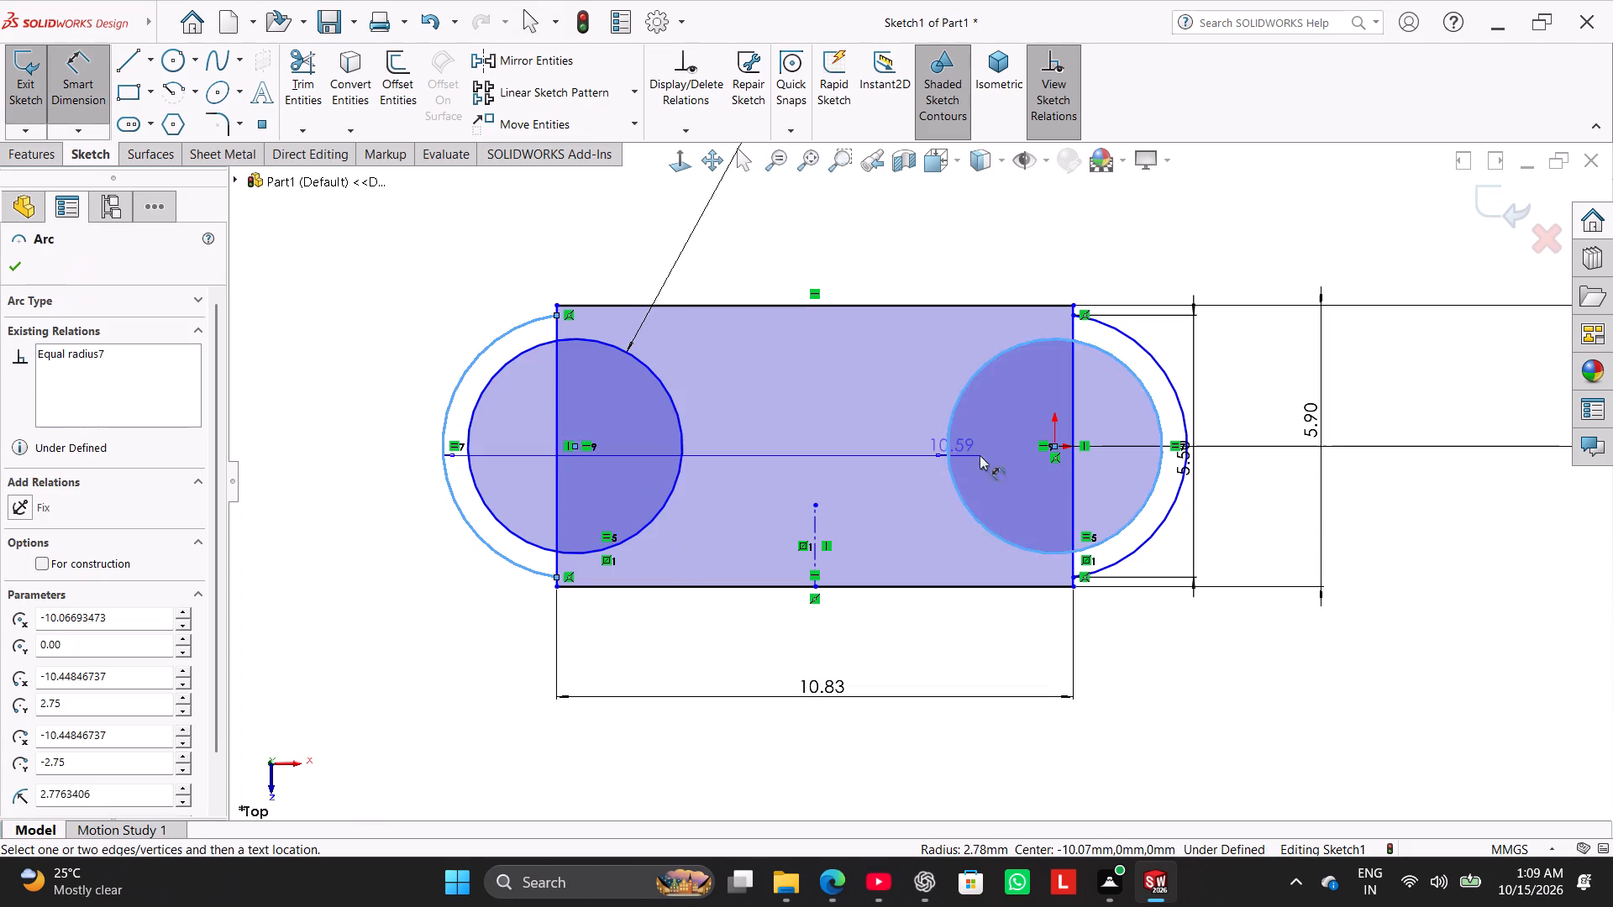
left_click(1178, 396, "shift")
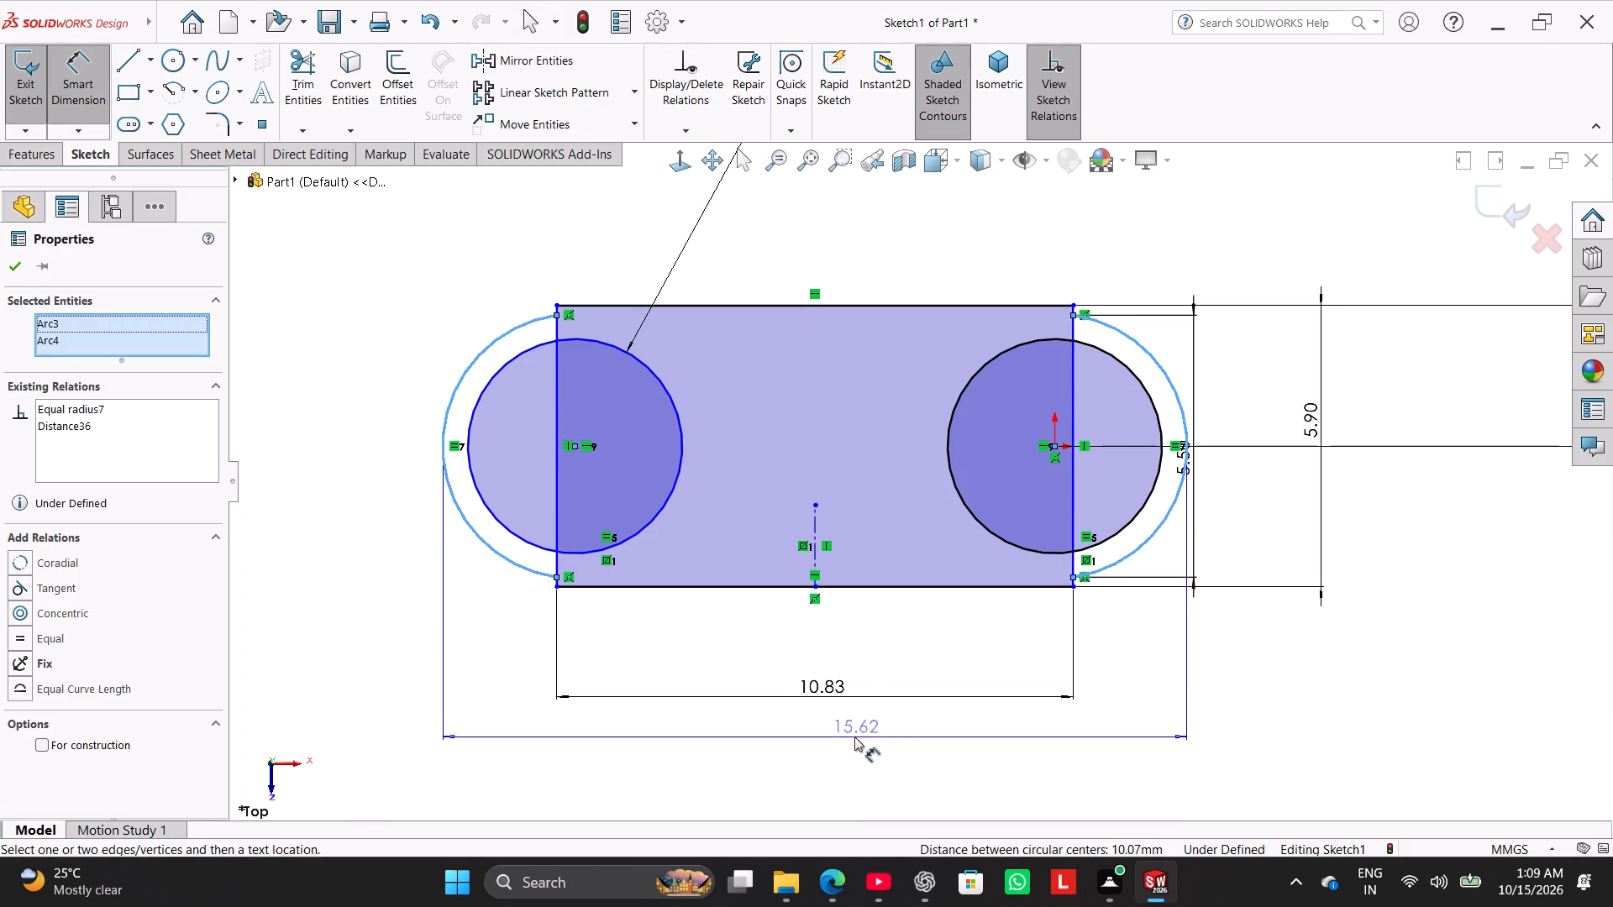
left_click(827, 752)
type("13.5")
key("Return")
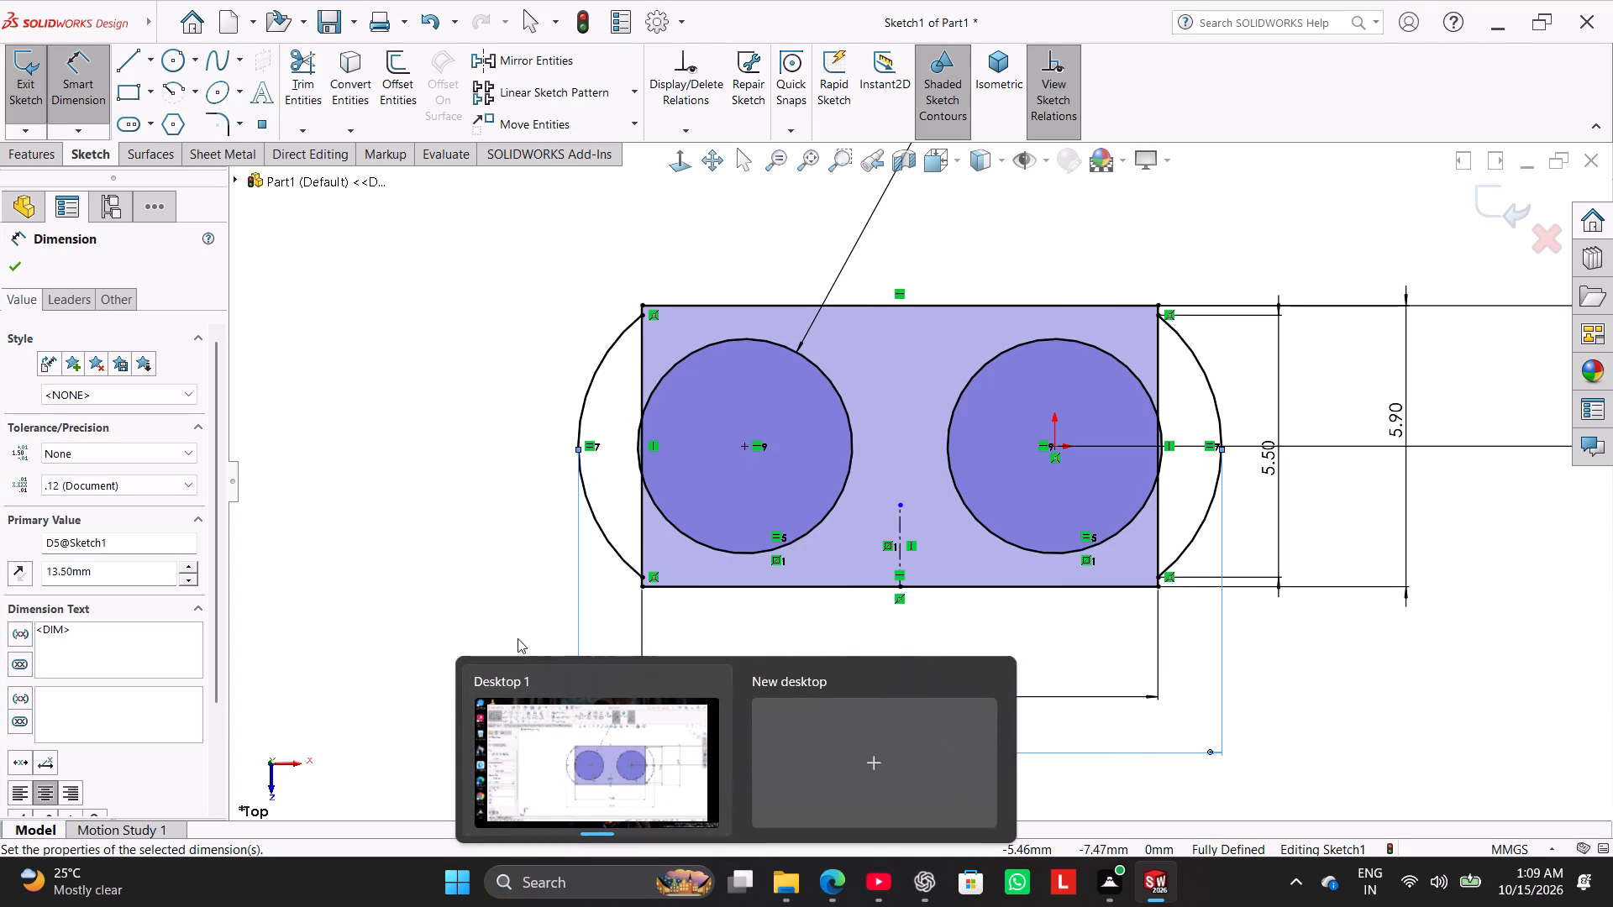
right_click(437, 511)
left_click(501, 571)
left_click(472, 584)
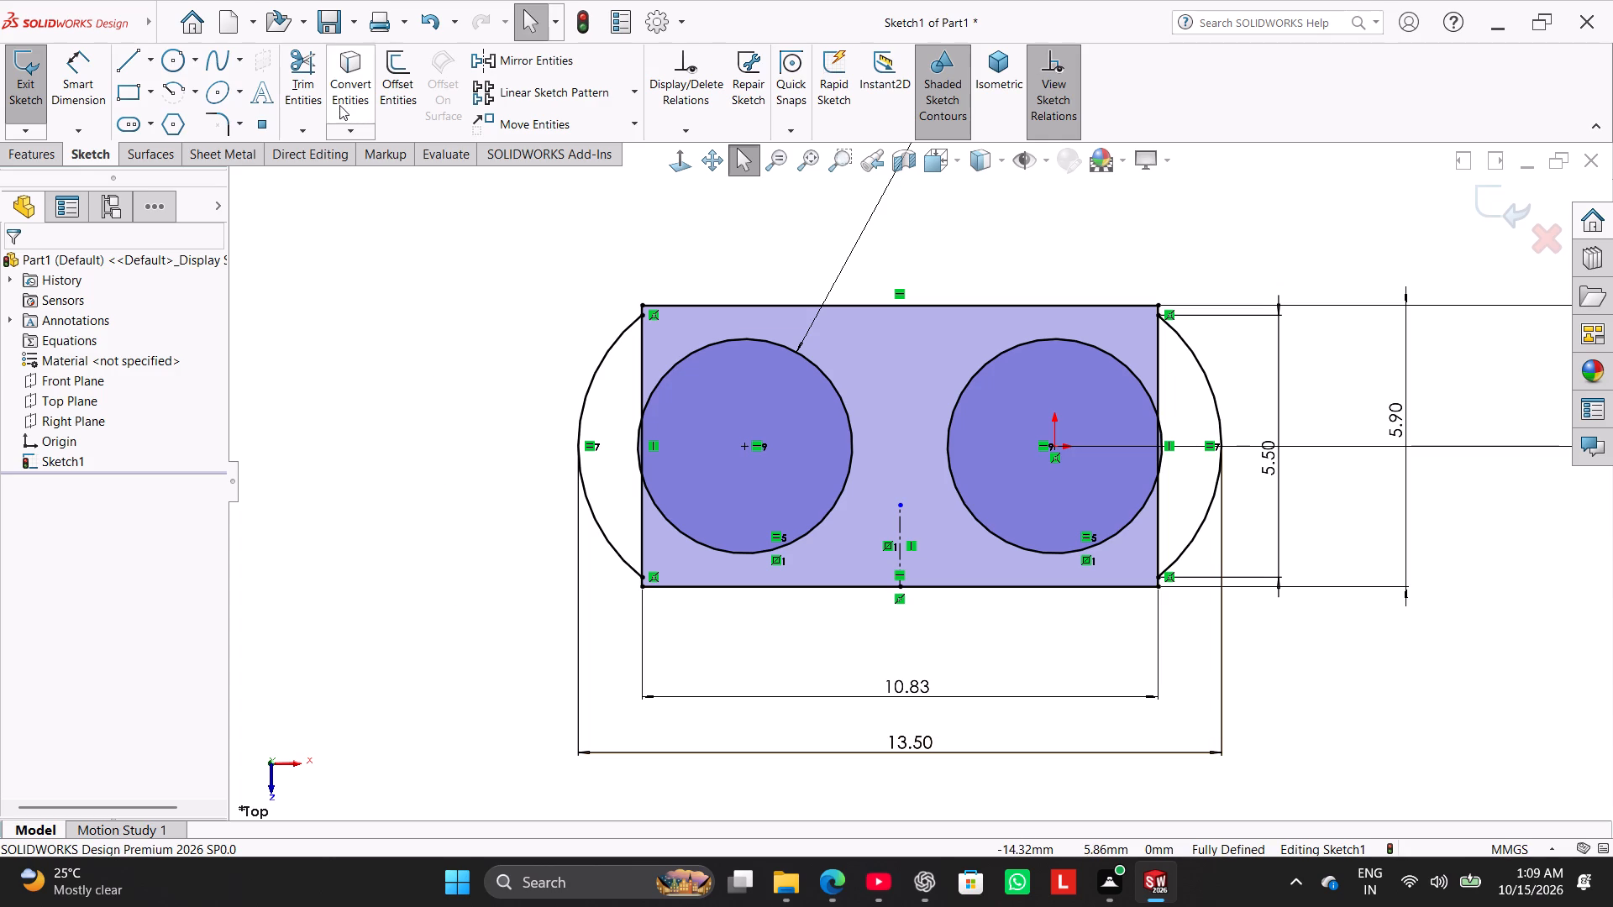
Trim the rectangle's left vertical edge between the arc's endpoints, including the piece inside the circle, using Power trim.
left_click(314, 90)
scroll(714, 359, "down", 3)
left_click_drag(679, 307, 618, 380)
left_click_drag(666, 706, 591, 631)
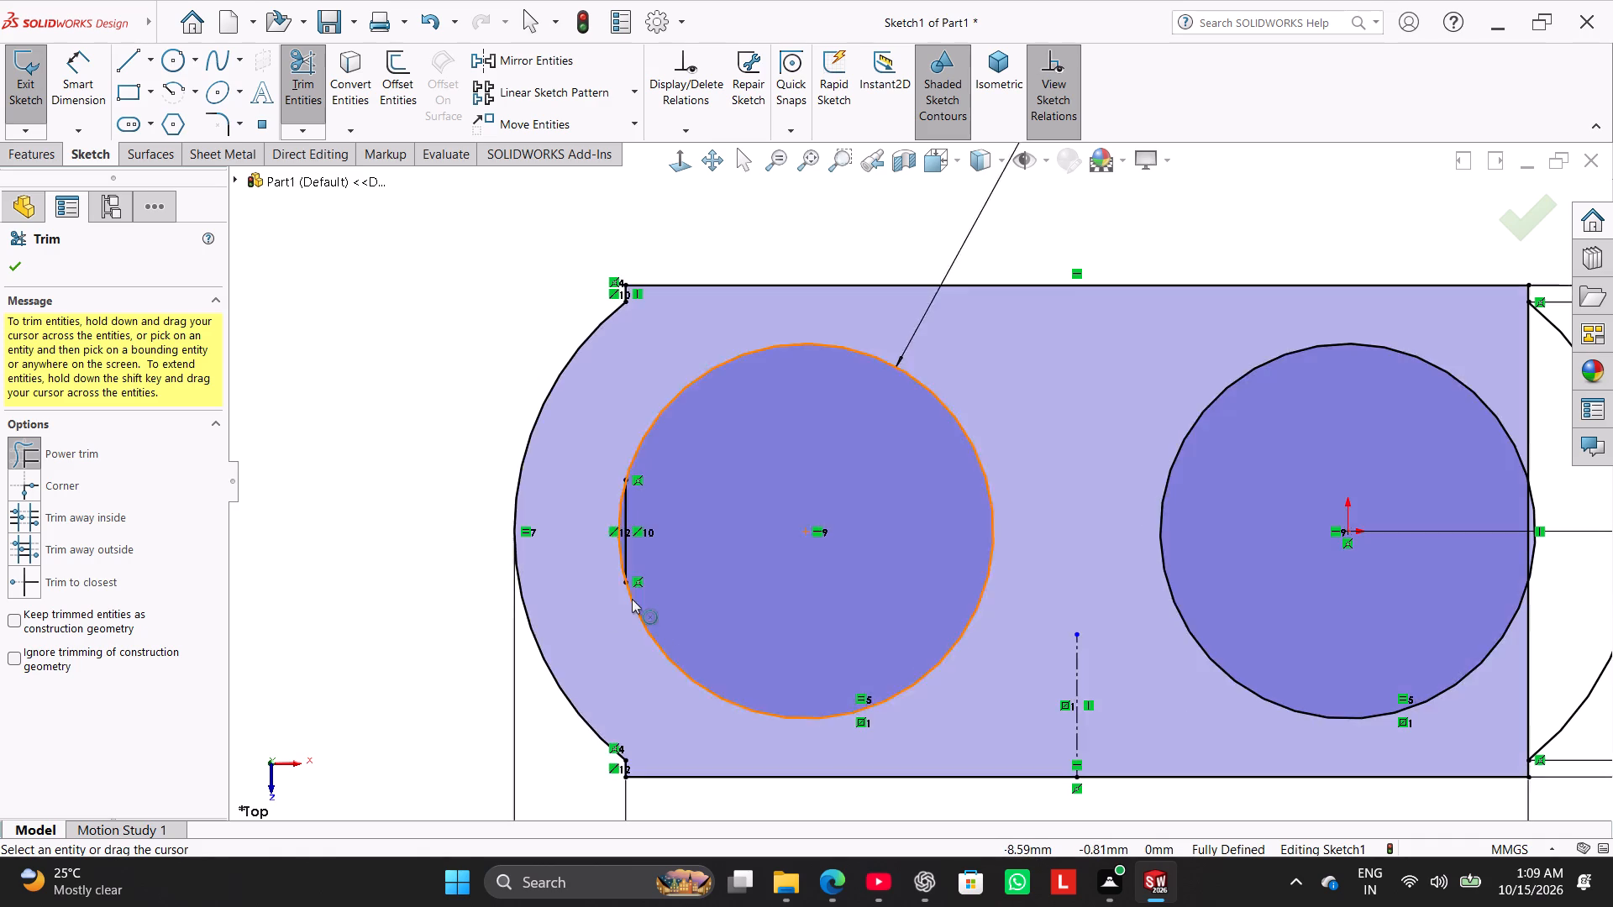
scroll(632, 599, "down", 4)
left_click_drag(739, 376, 692, 415)
Trim the rectangle's right vertical edge between the arc's endpoints, including the piece inside the circle at the origin.
scroll(1040, 640, "up", 2)
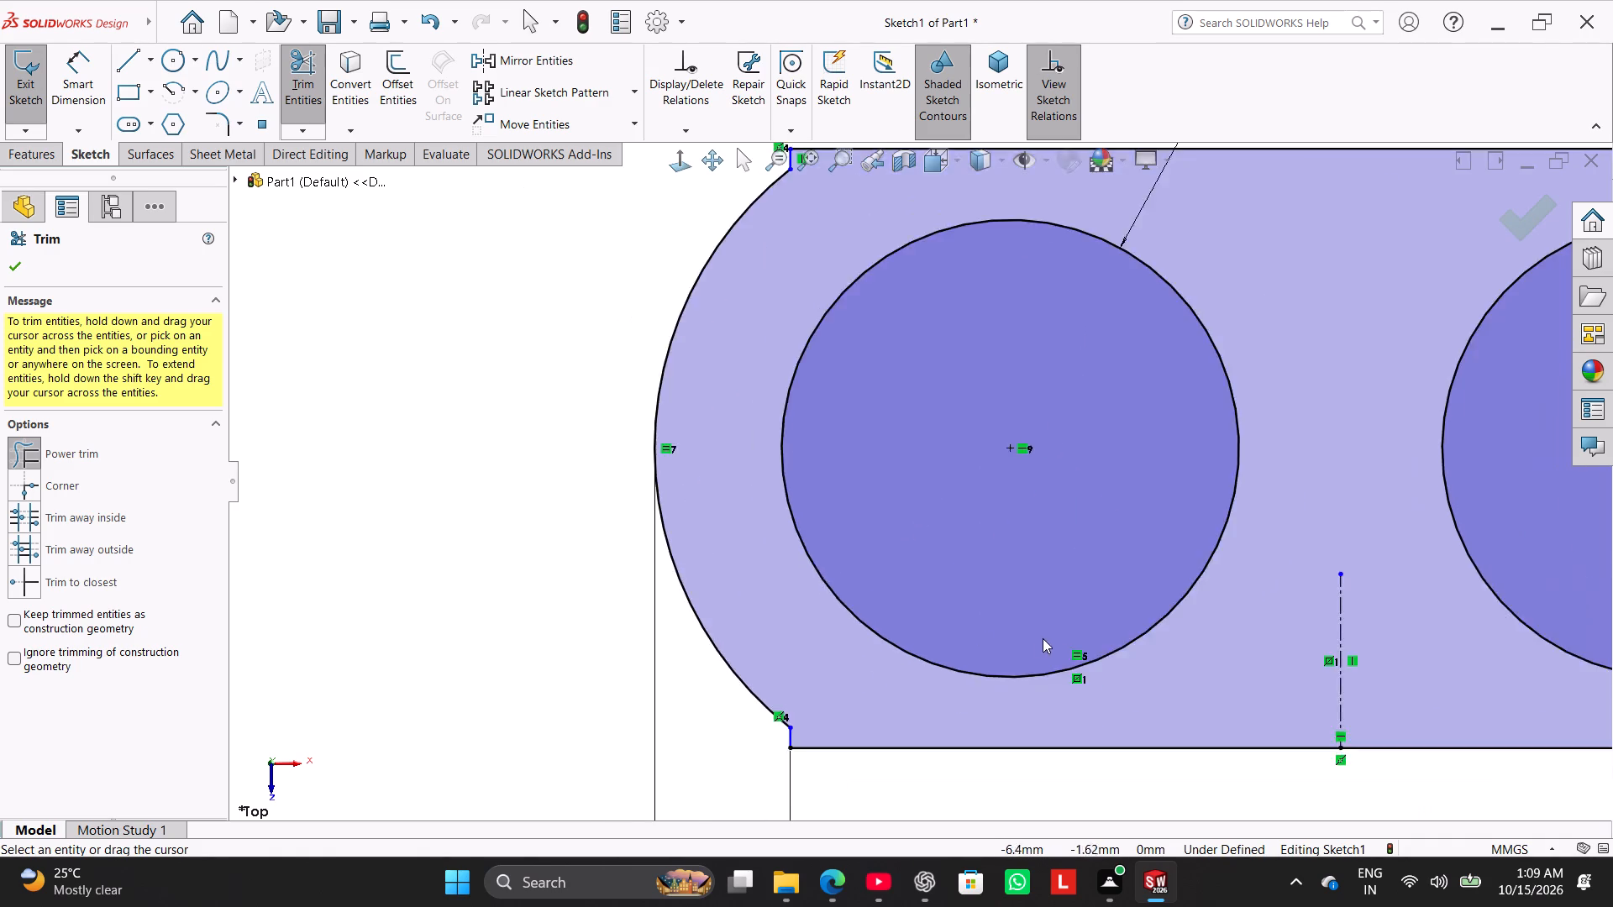
scroll(1043, 638, "up", 3)
scroll(1135, 620, "up", 1)
scroll(1206, 574, "up", 1)
scroll(1227, 562, "down", 3)
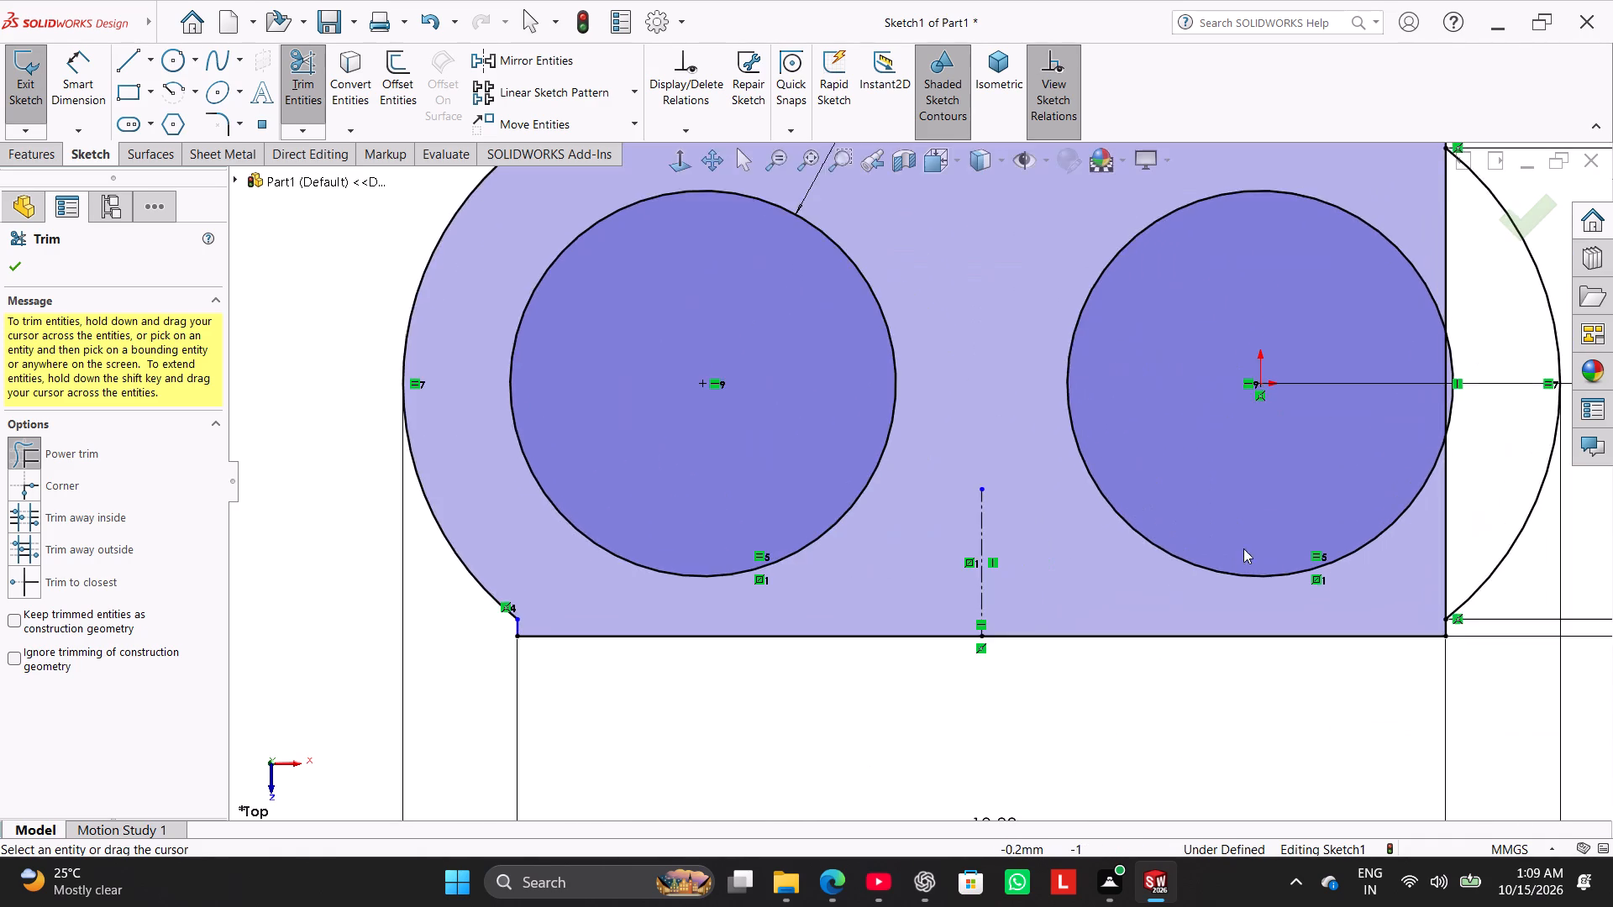
scroll(1287, 516, "up", 2)
scroll(1288, 513, "down", 2)
left_click_drag(1307, 281, 1230, 220)
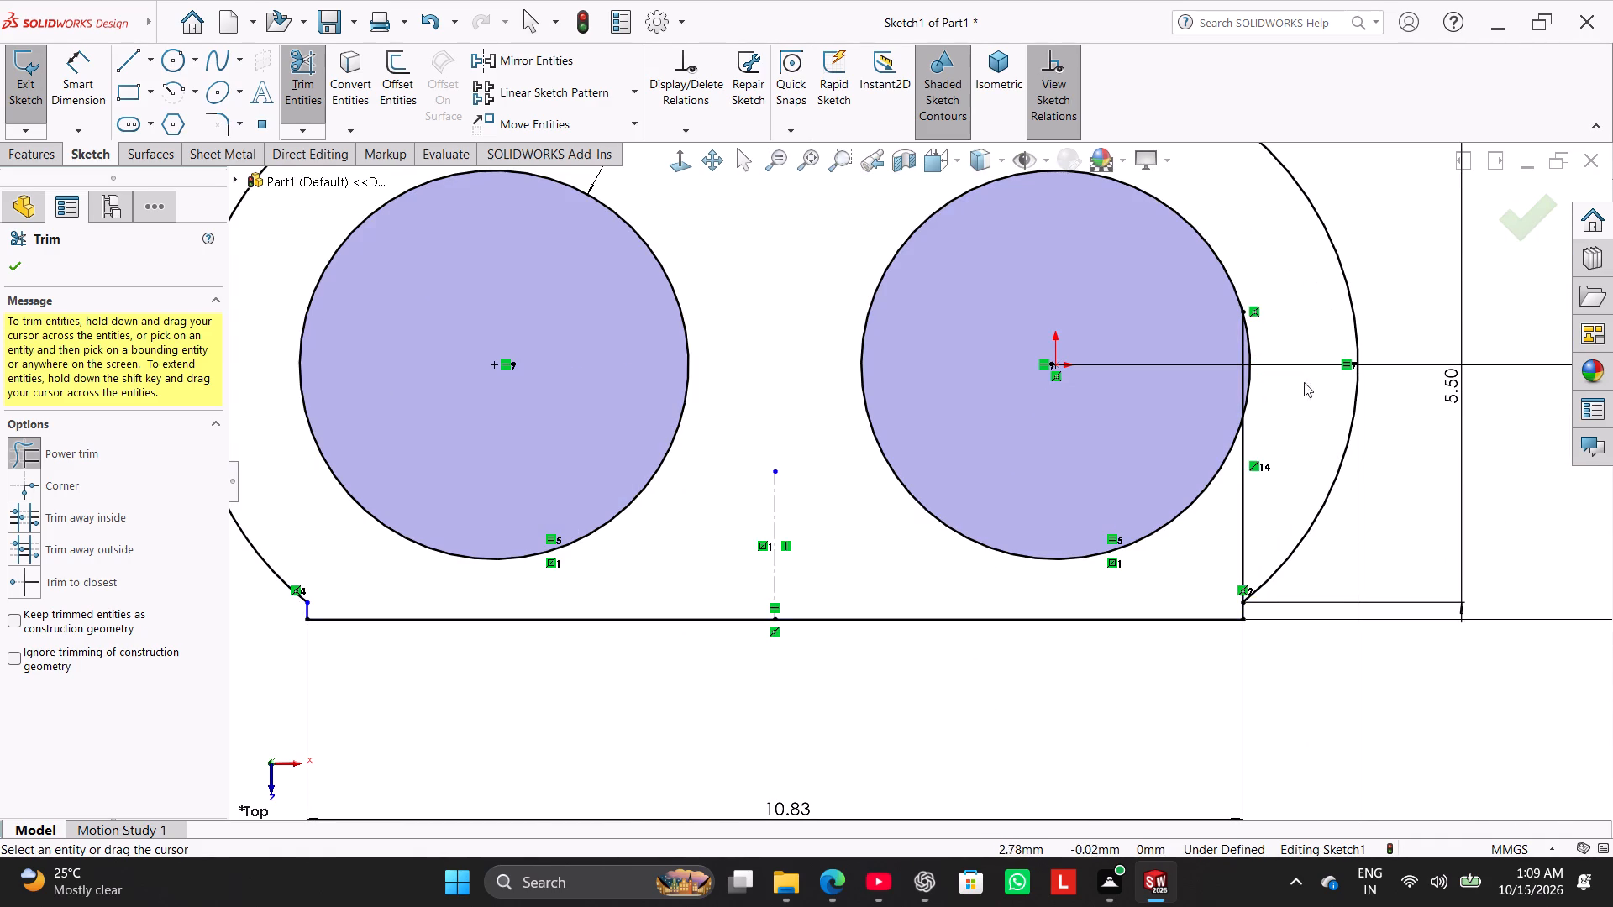
left_click_drag(1308, 414, 1196, 555)
scroll(1243, 461, "down", 7)
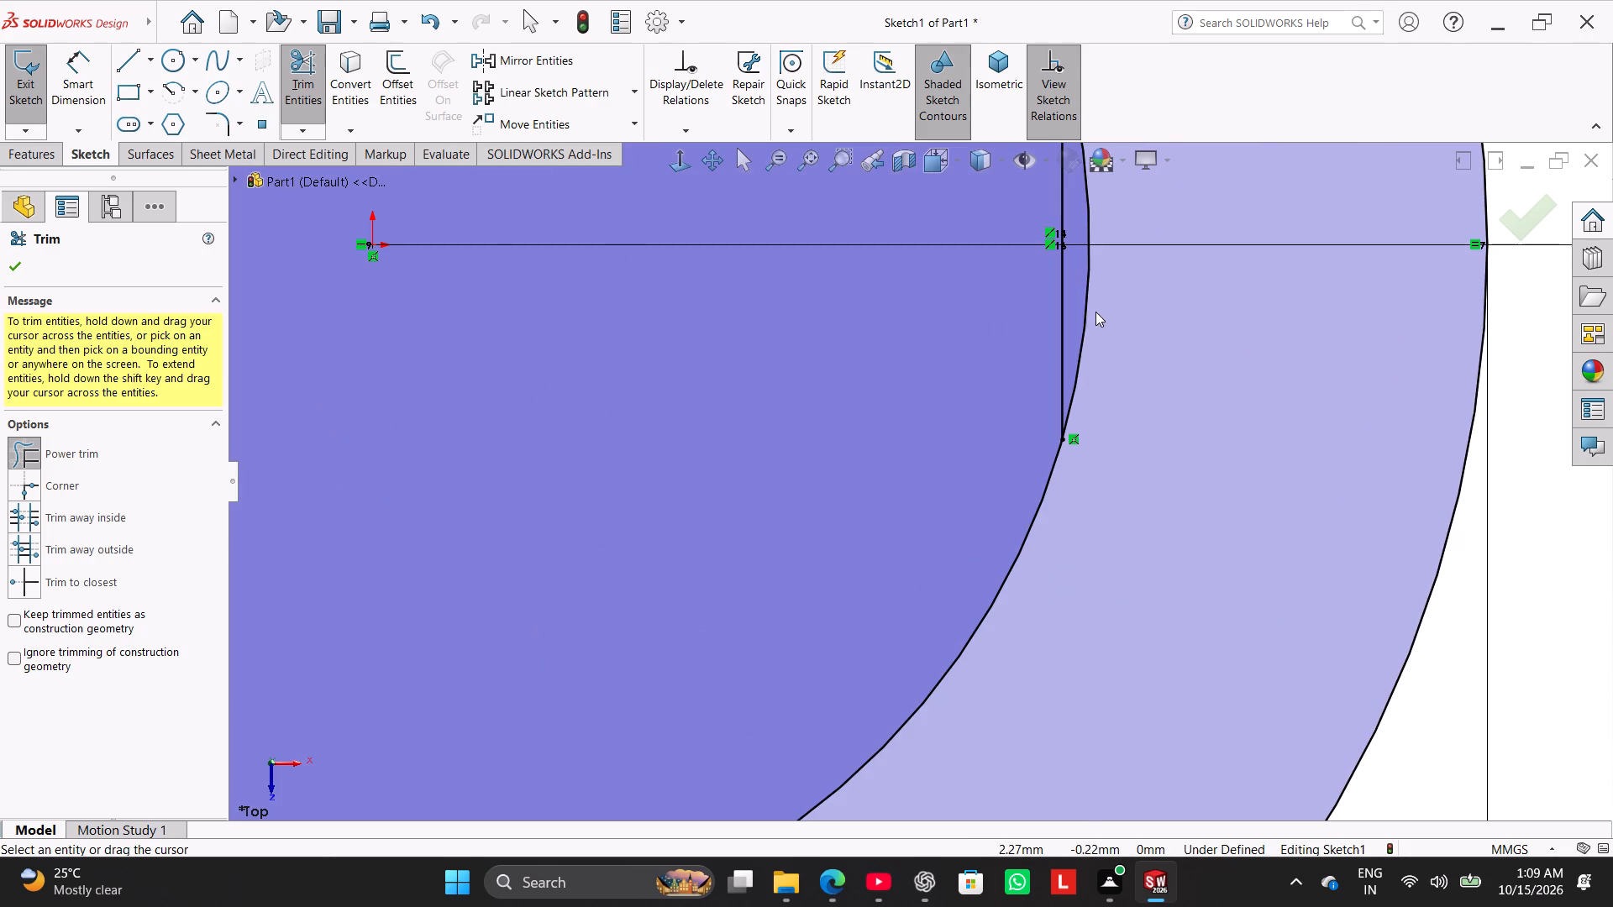
left_click_drag(1075, 281, 1023, 334)
scroll(1013, 354, "up", 10)
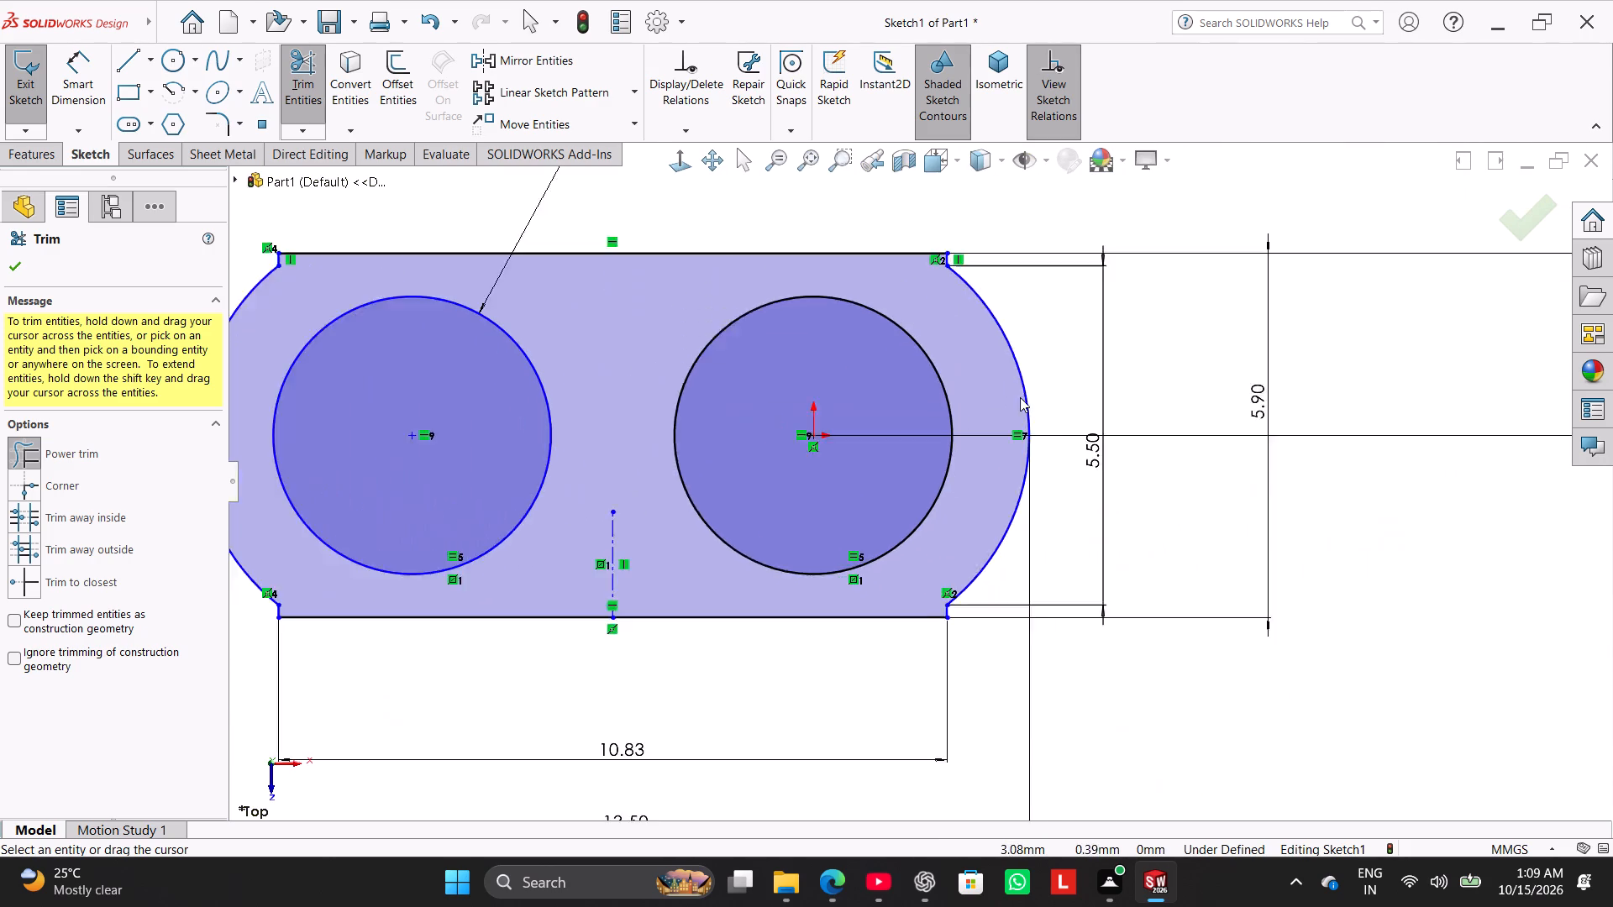
scroll(981, 410, "up", 1)
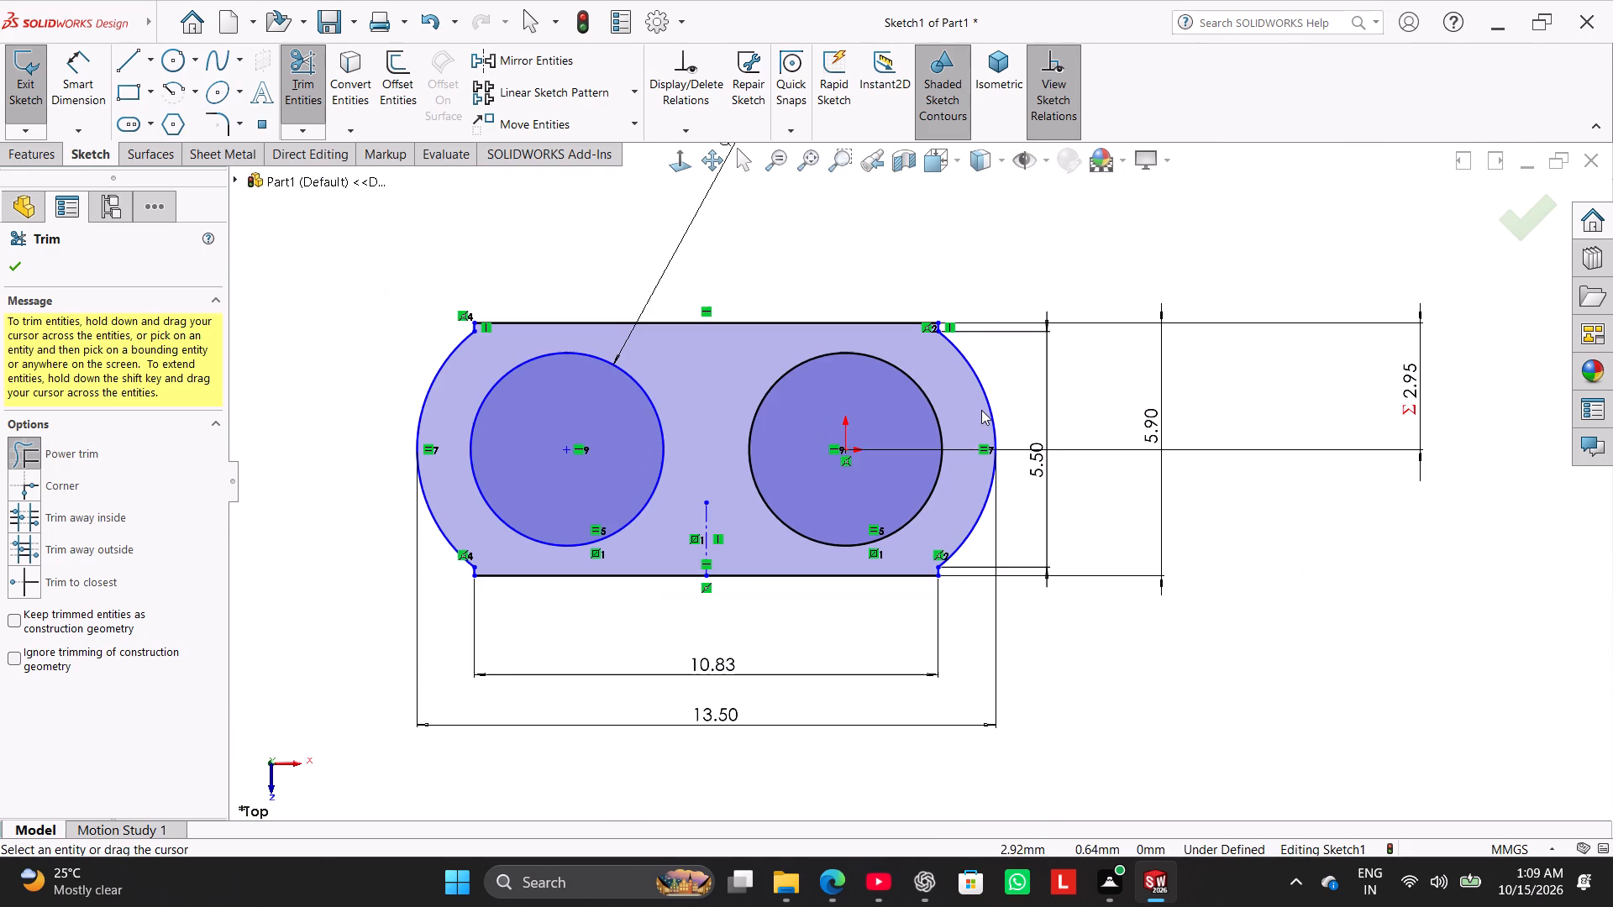
right_click(858, 251)
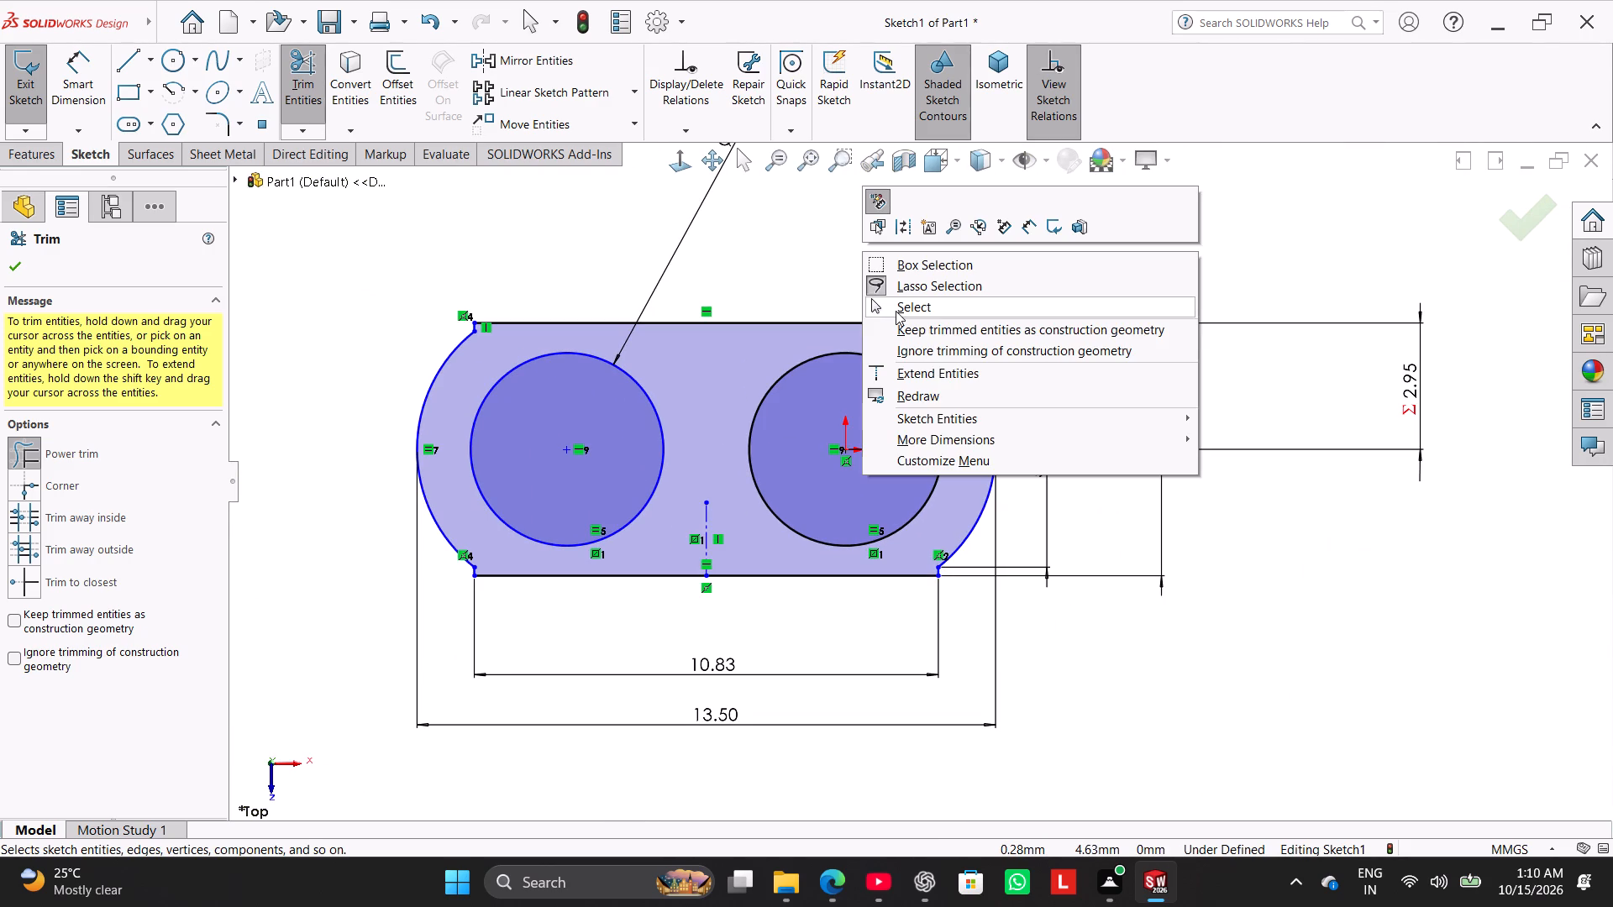
left_click(896, 311)
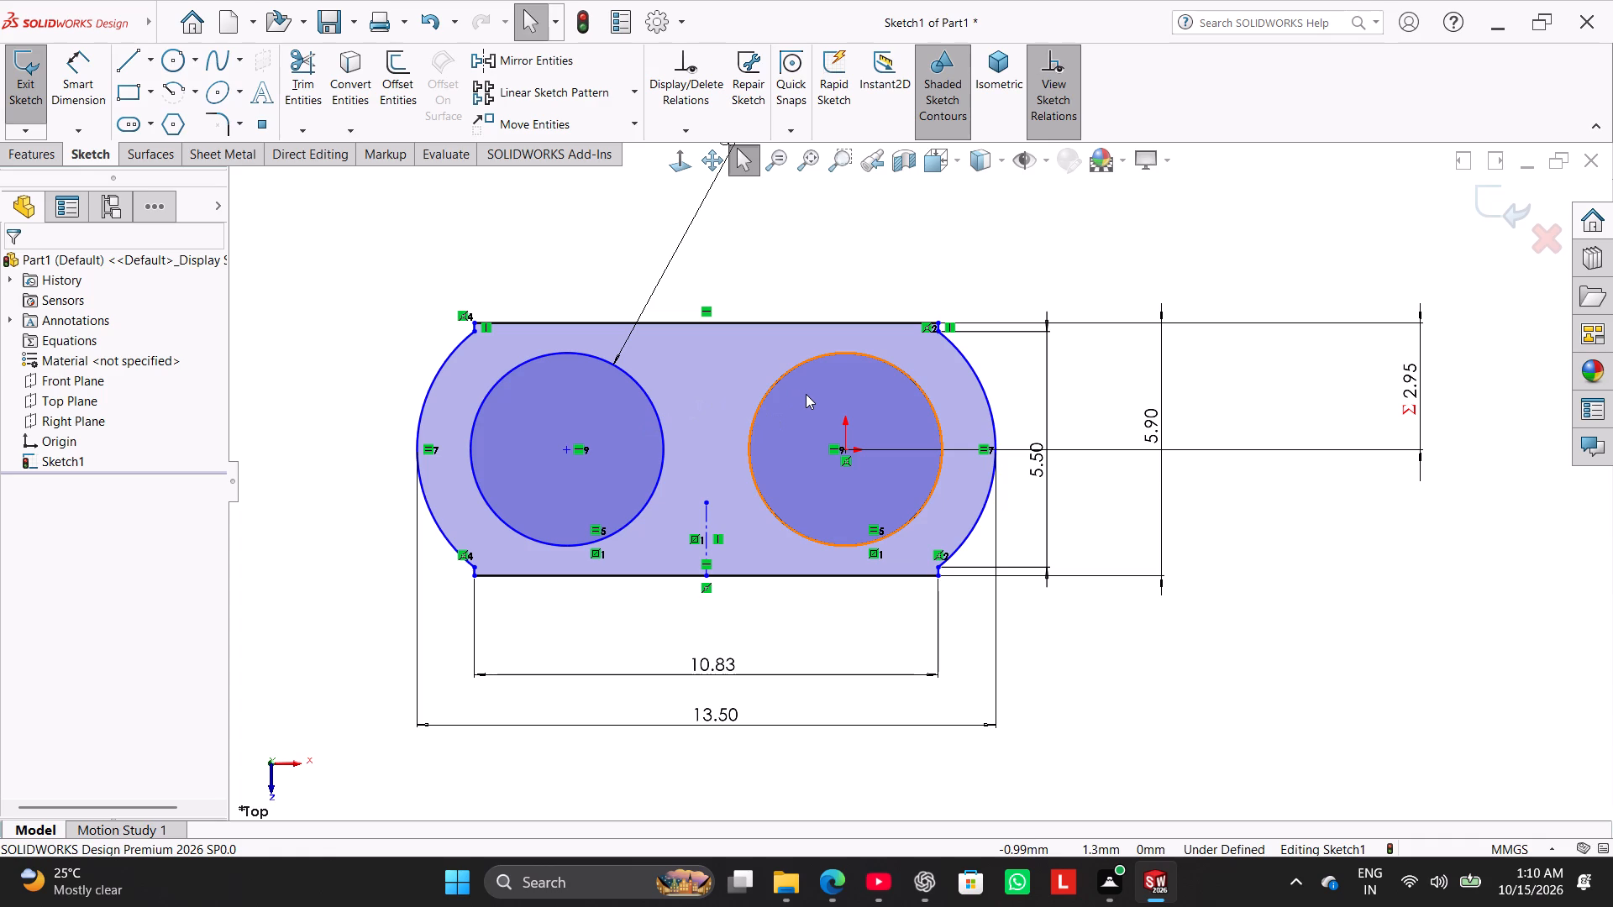
Make the two outer end arcs symmetric about the short vertical centerline.
scroll(696, 510, "down", 2)
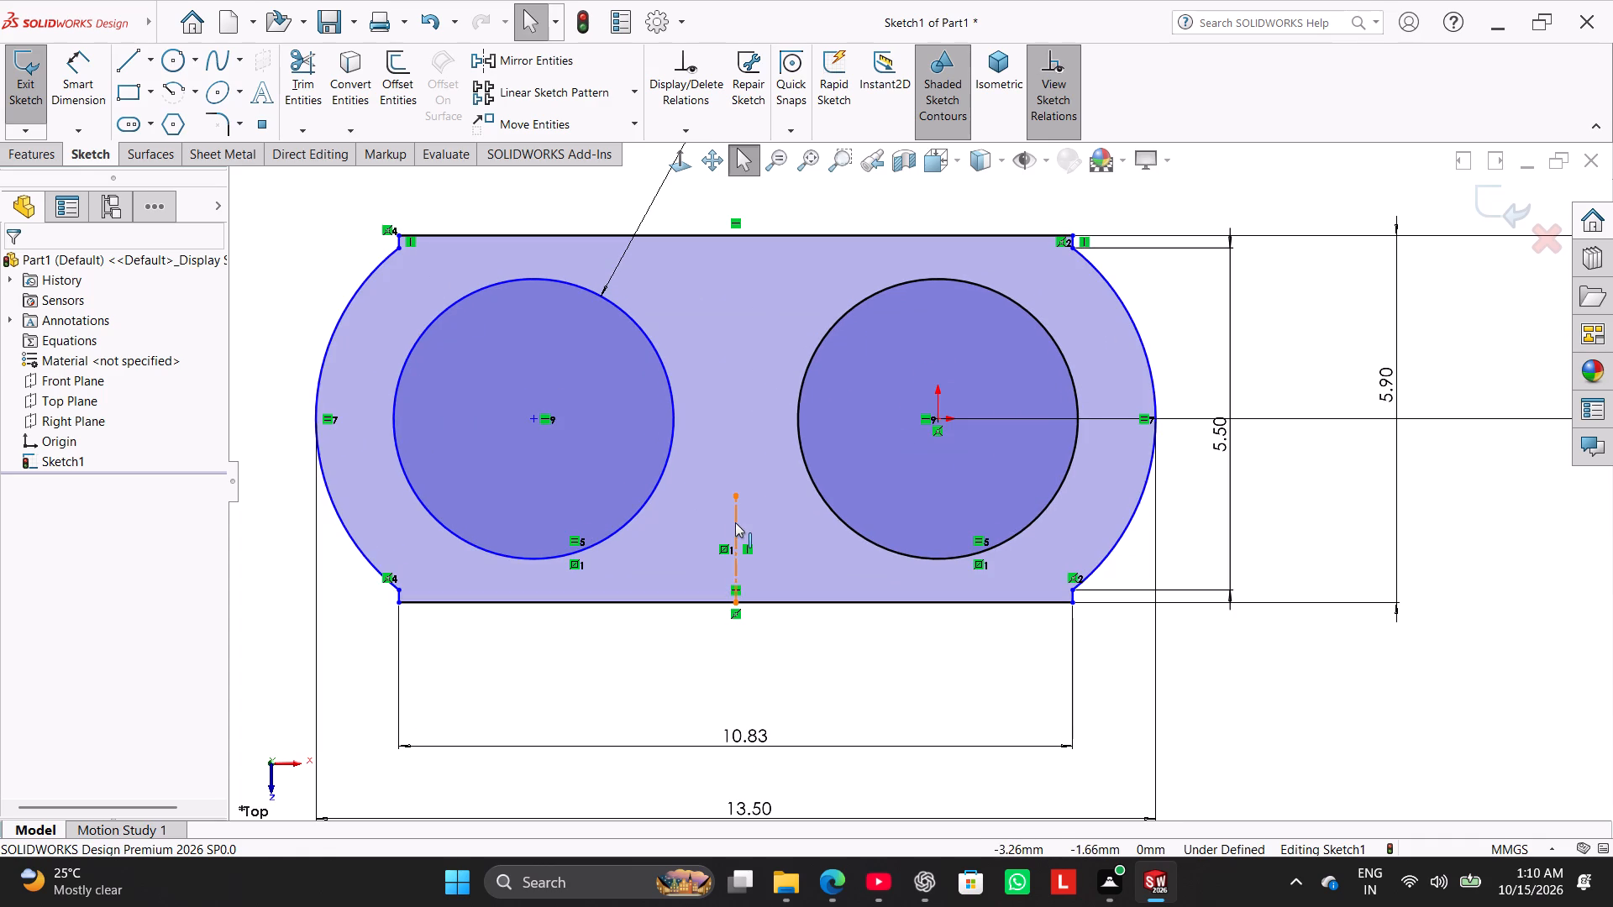
left_click(735, 522, "shift")
left_click(1112, 555, "shift")
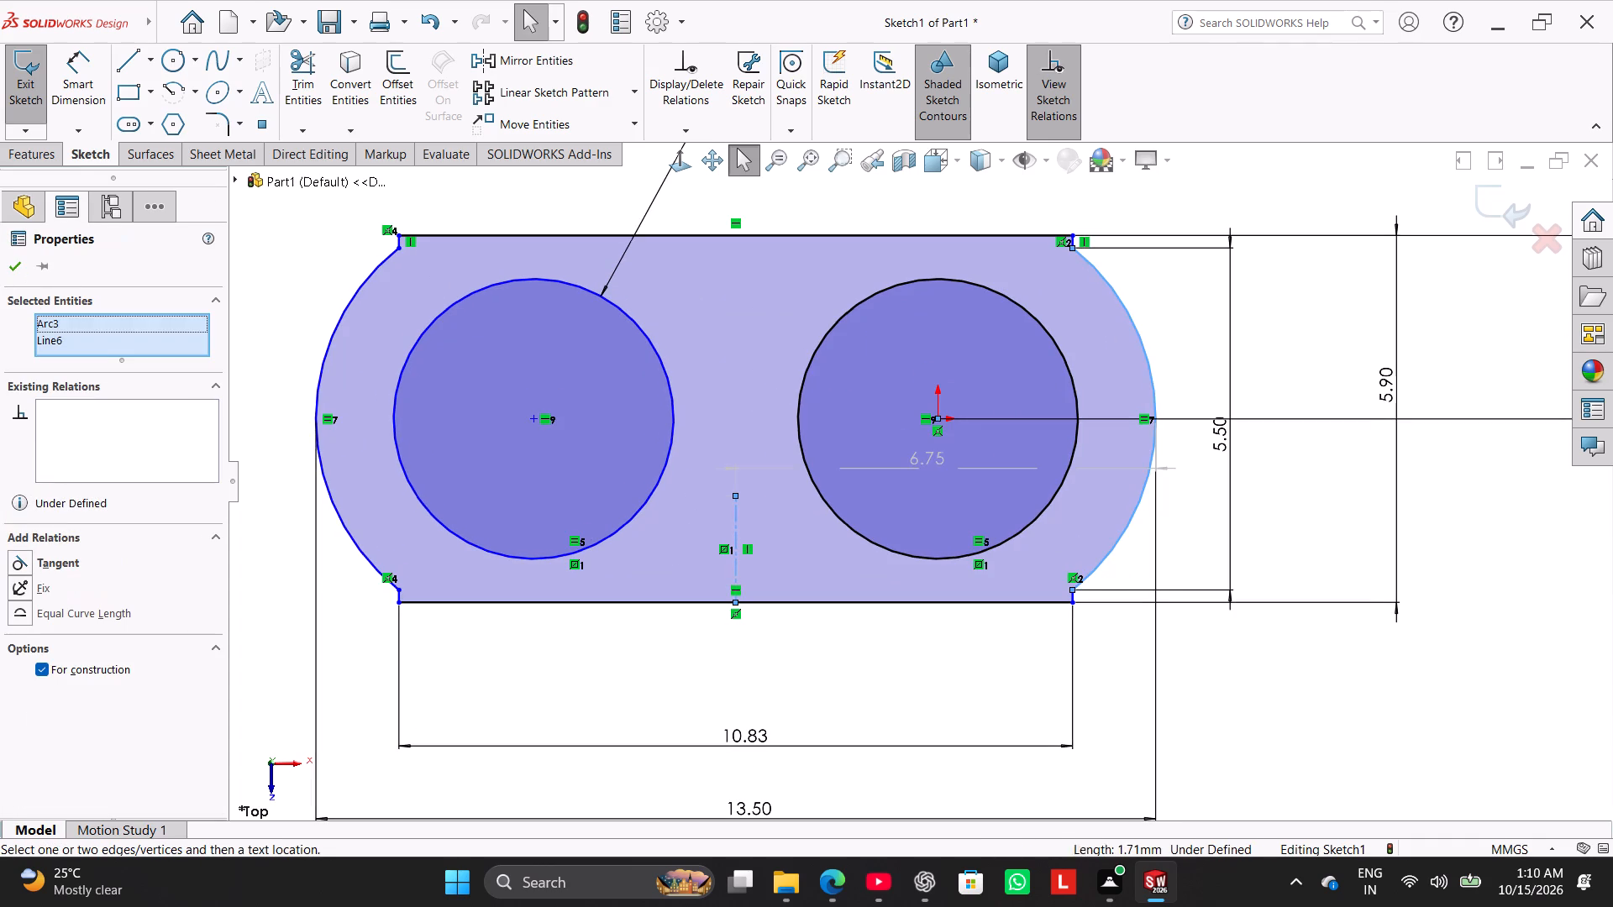
left_click(350, 532, "shift")
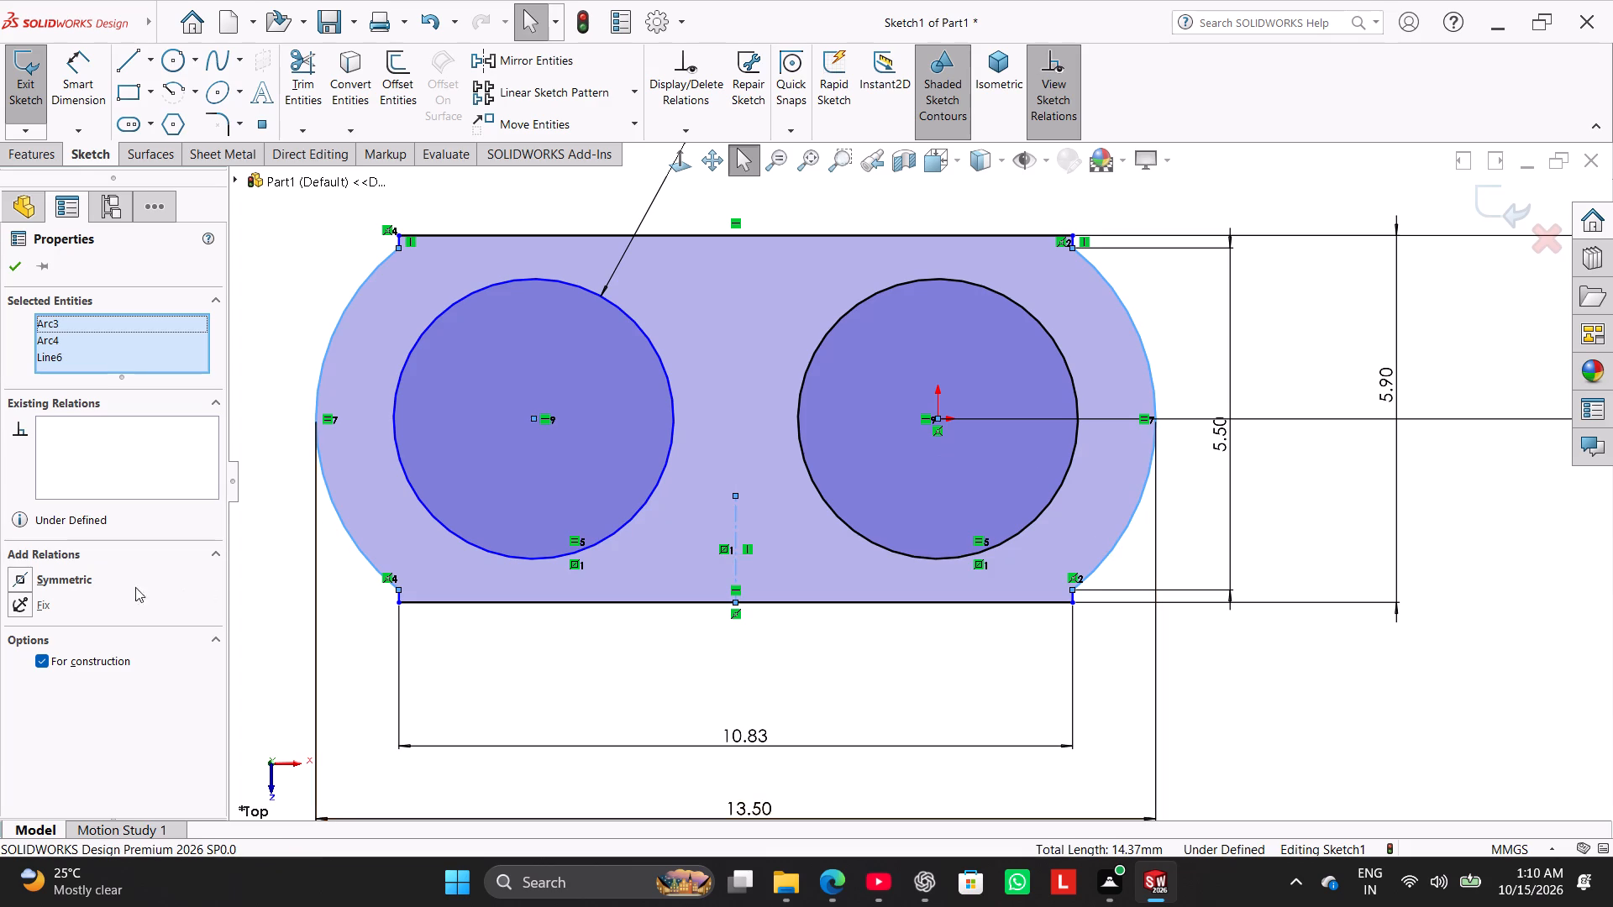
left_click(62, 579)
left_click(542, 664)
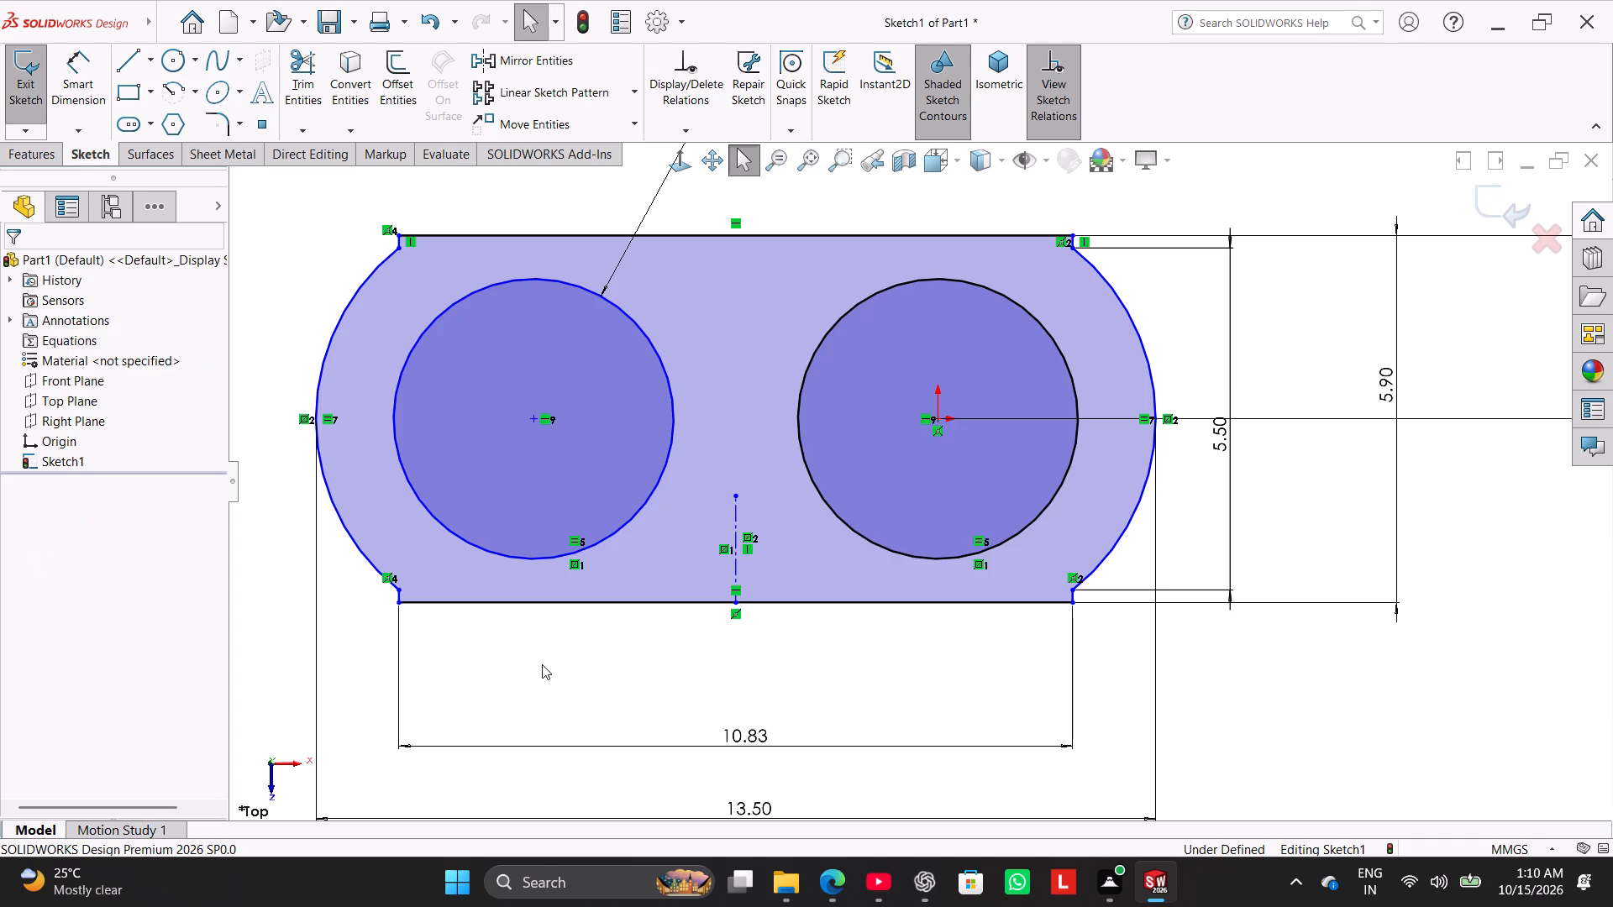
Add a Vertical relation to each of the two short line segments at the profile's lower corners, where the end arcs meet the bottom edge.
scroll(1137, 532, "down", 3)
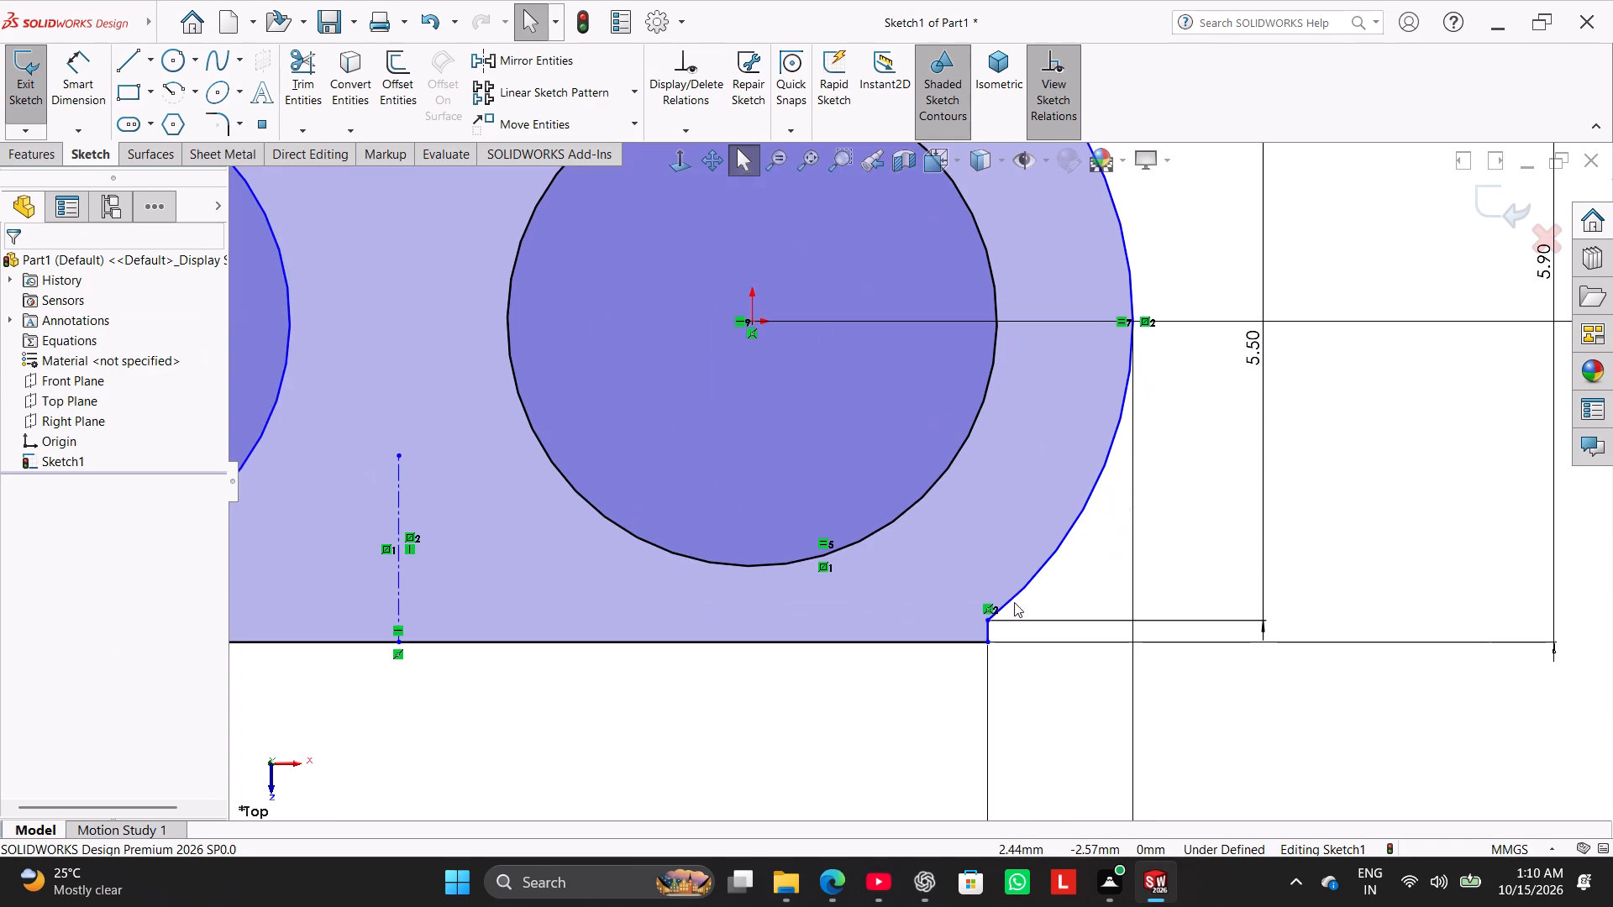
scroll(987, 632, "down", 5)
right_click(965, 563)
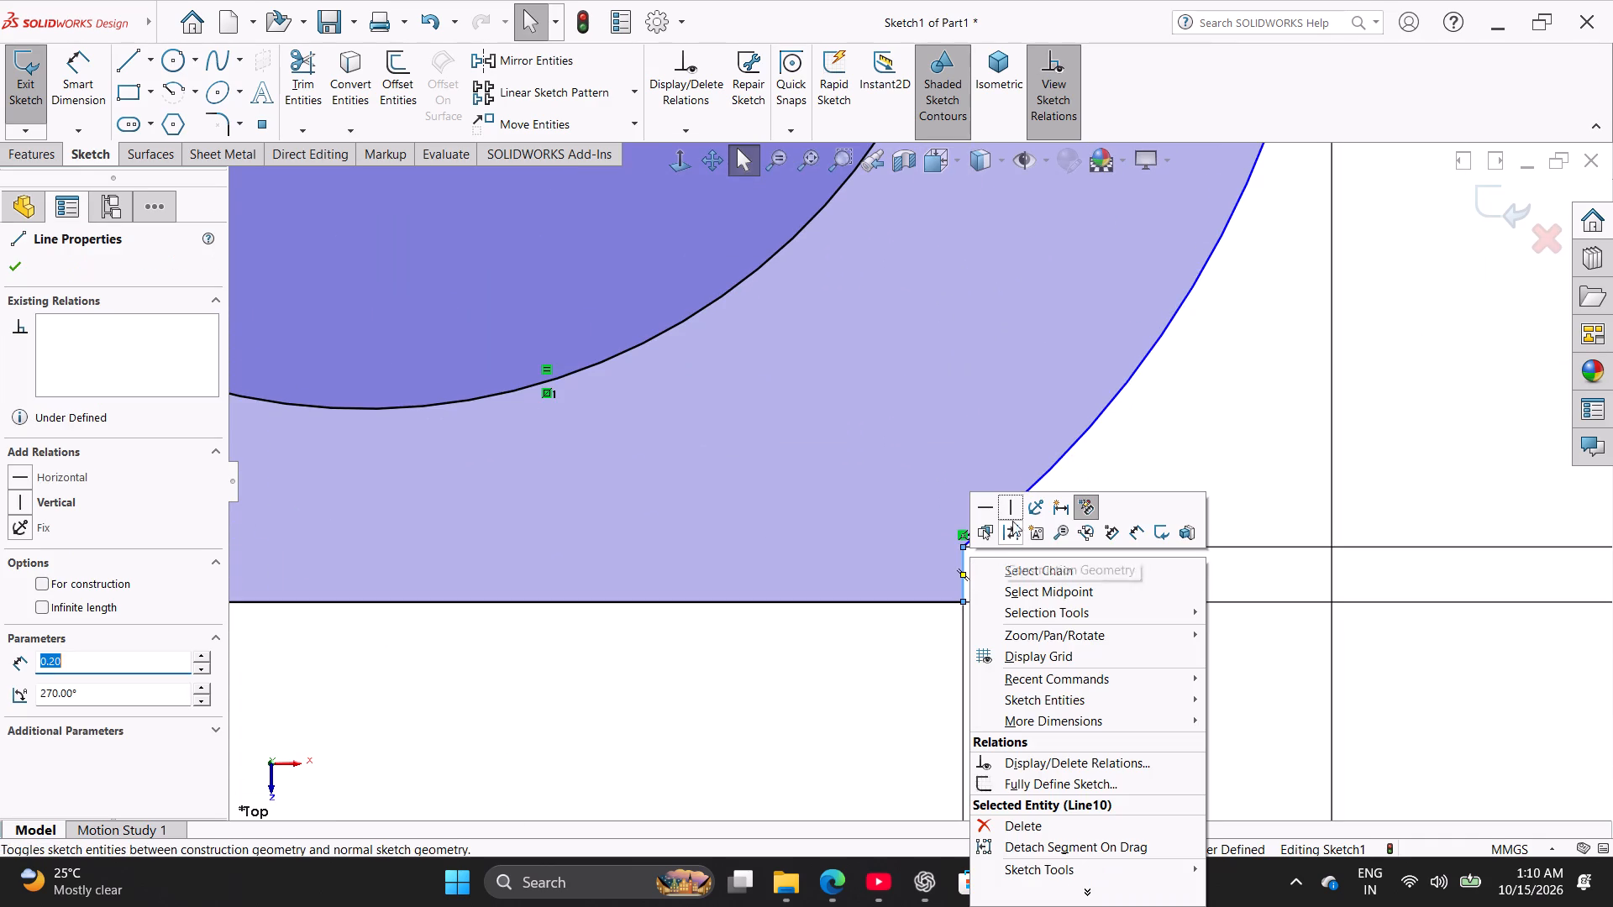
left_click(1014, 511)
scroll(947, 617, "up", 12)
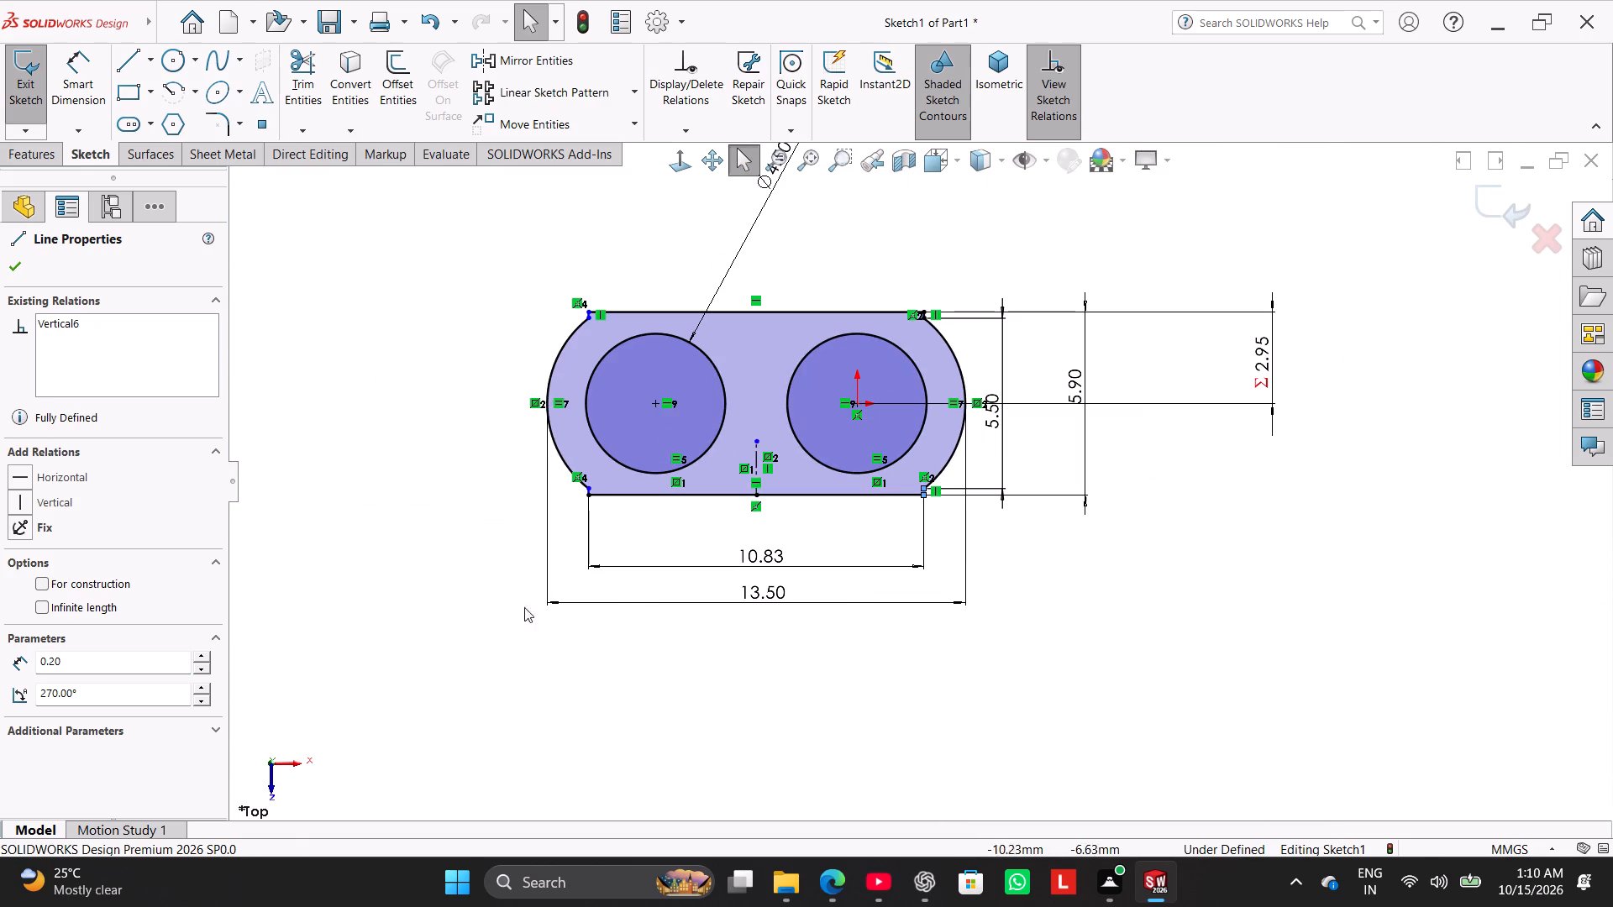
left_click(453, 580)
scroll(582, 448, "down", 9)
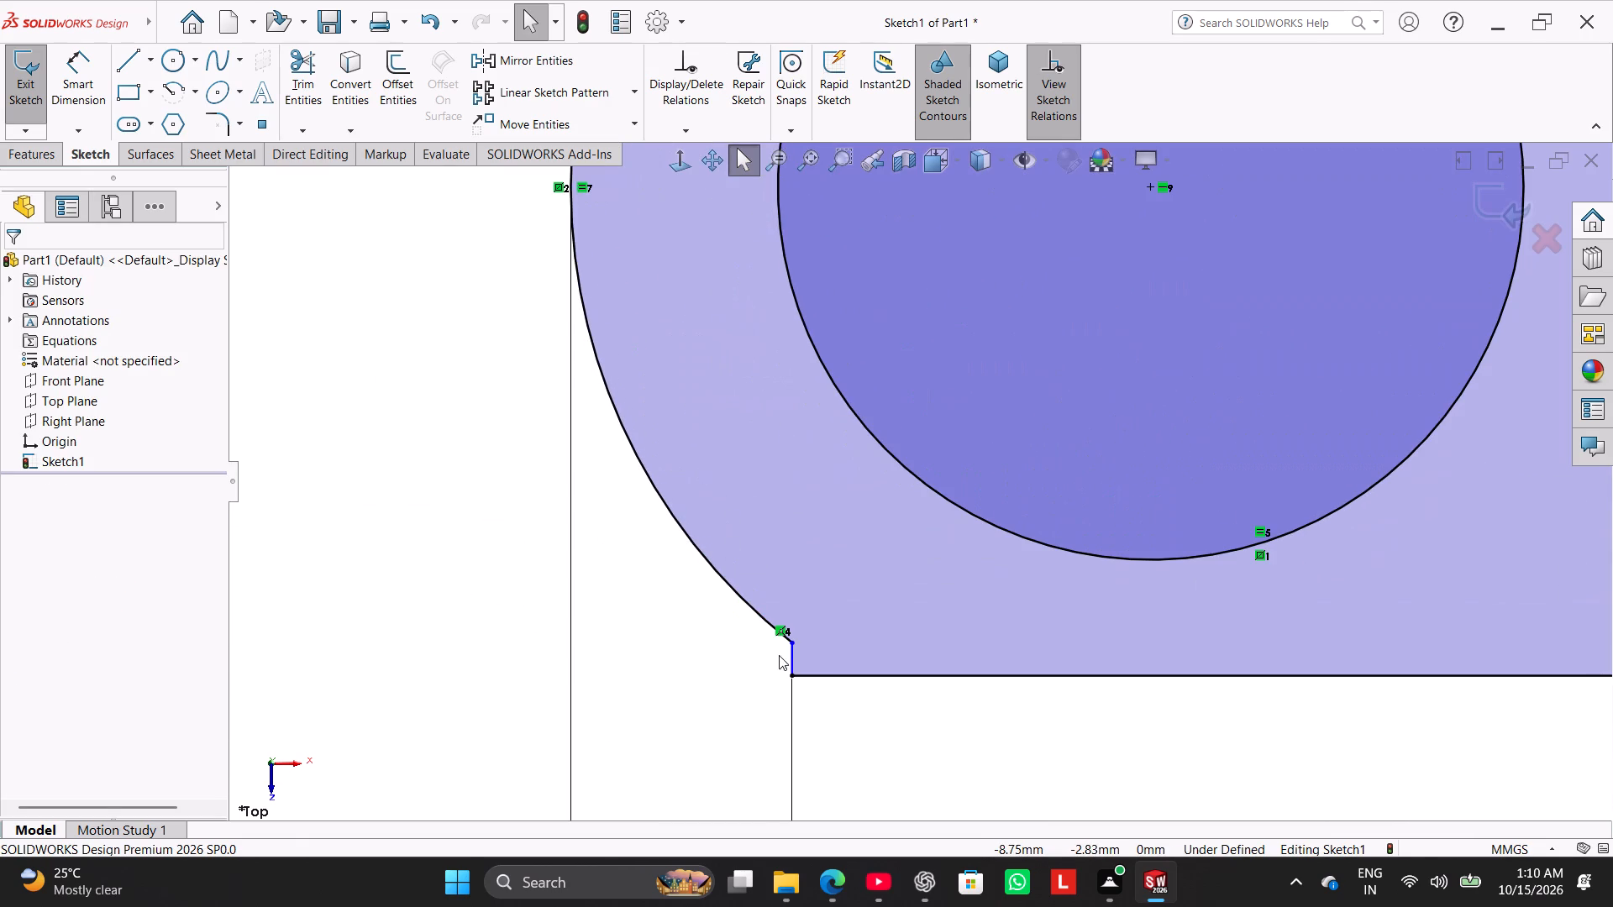
right_click(795, 658)
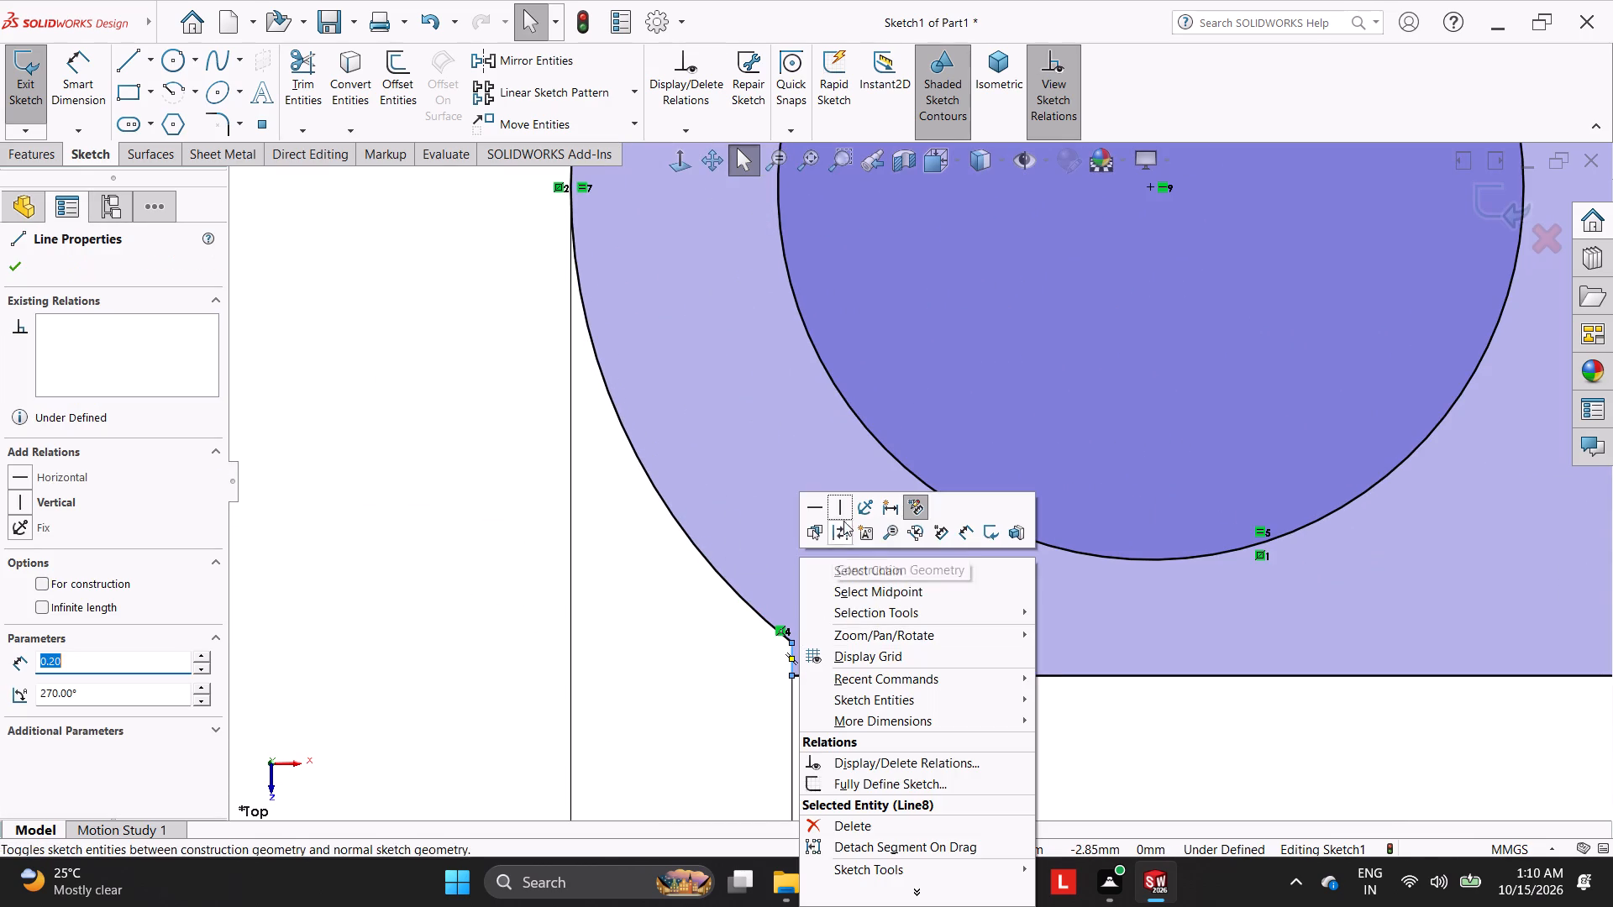
left_click(843, 503)
scroll(1005, 546, "up", 8)
left_click(720, 585)
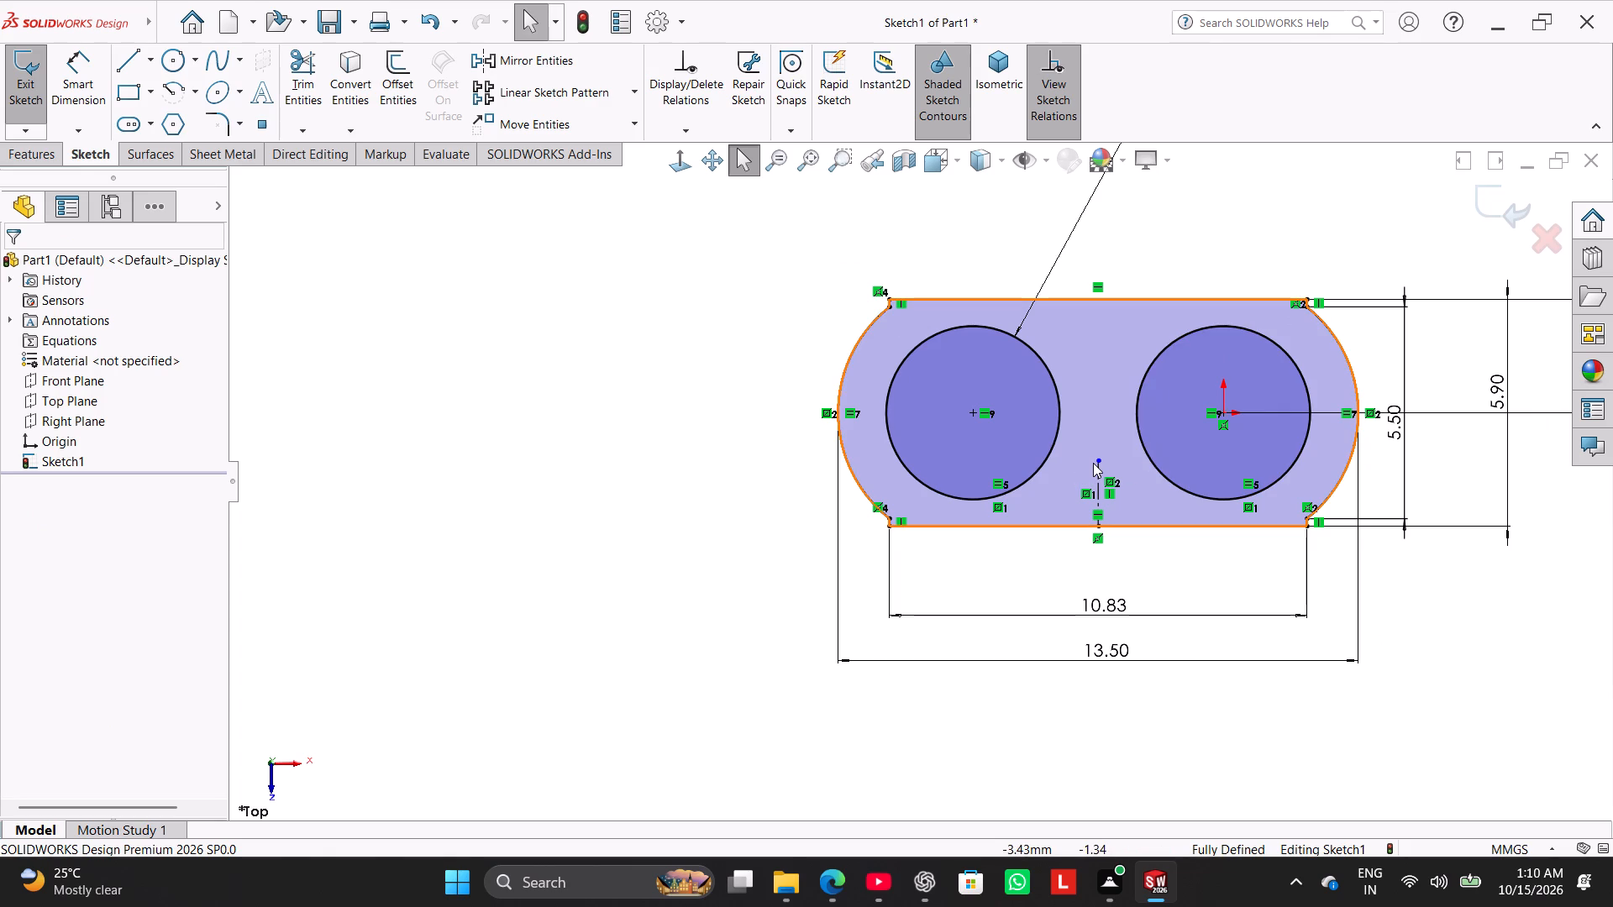
Extend the vertical centerline's upper endpoint to the profile's top edge and exit the sketch.
left_click_drag(1101, 459, 1109, 303)
left_click(629, 470)
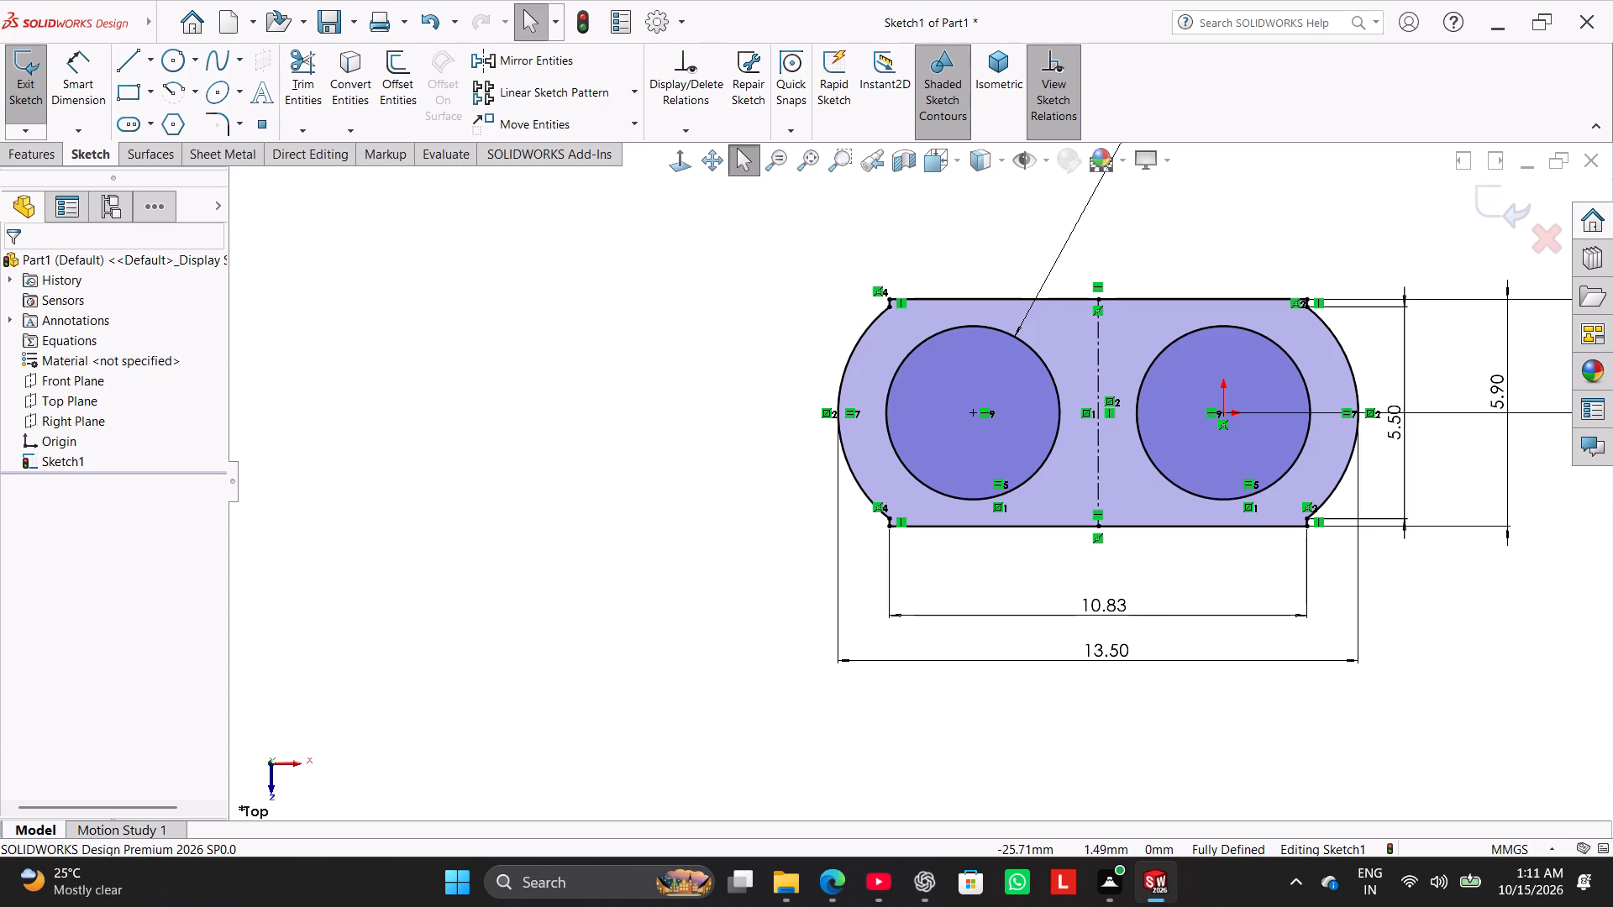
left_click(21, 92)
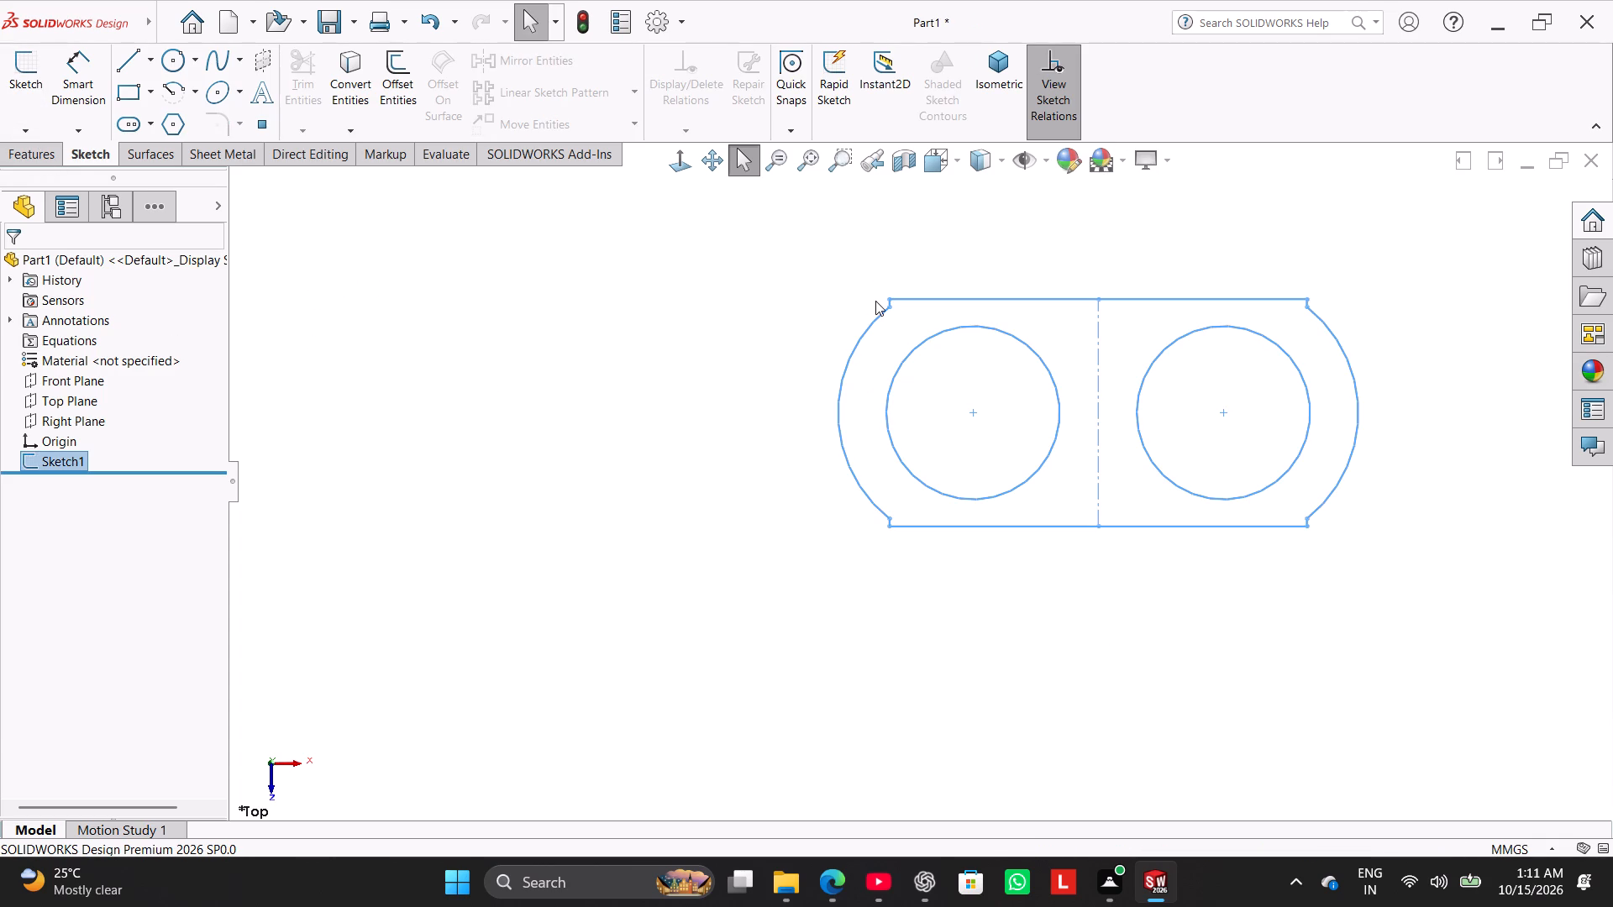
Start a sheet metal Base Flange from the link sketch and try to enable the use of material sheet metal parameters.
scroll(875, 301, "up", 1)
scroll(1055, 272, "up", 1)
scroll(1186, 270, "down", 3)
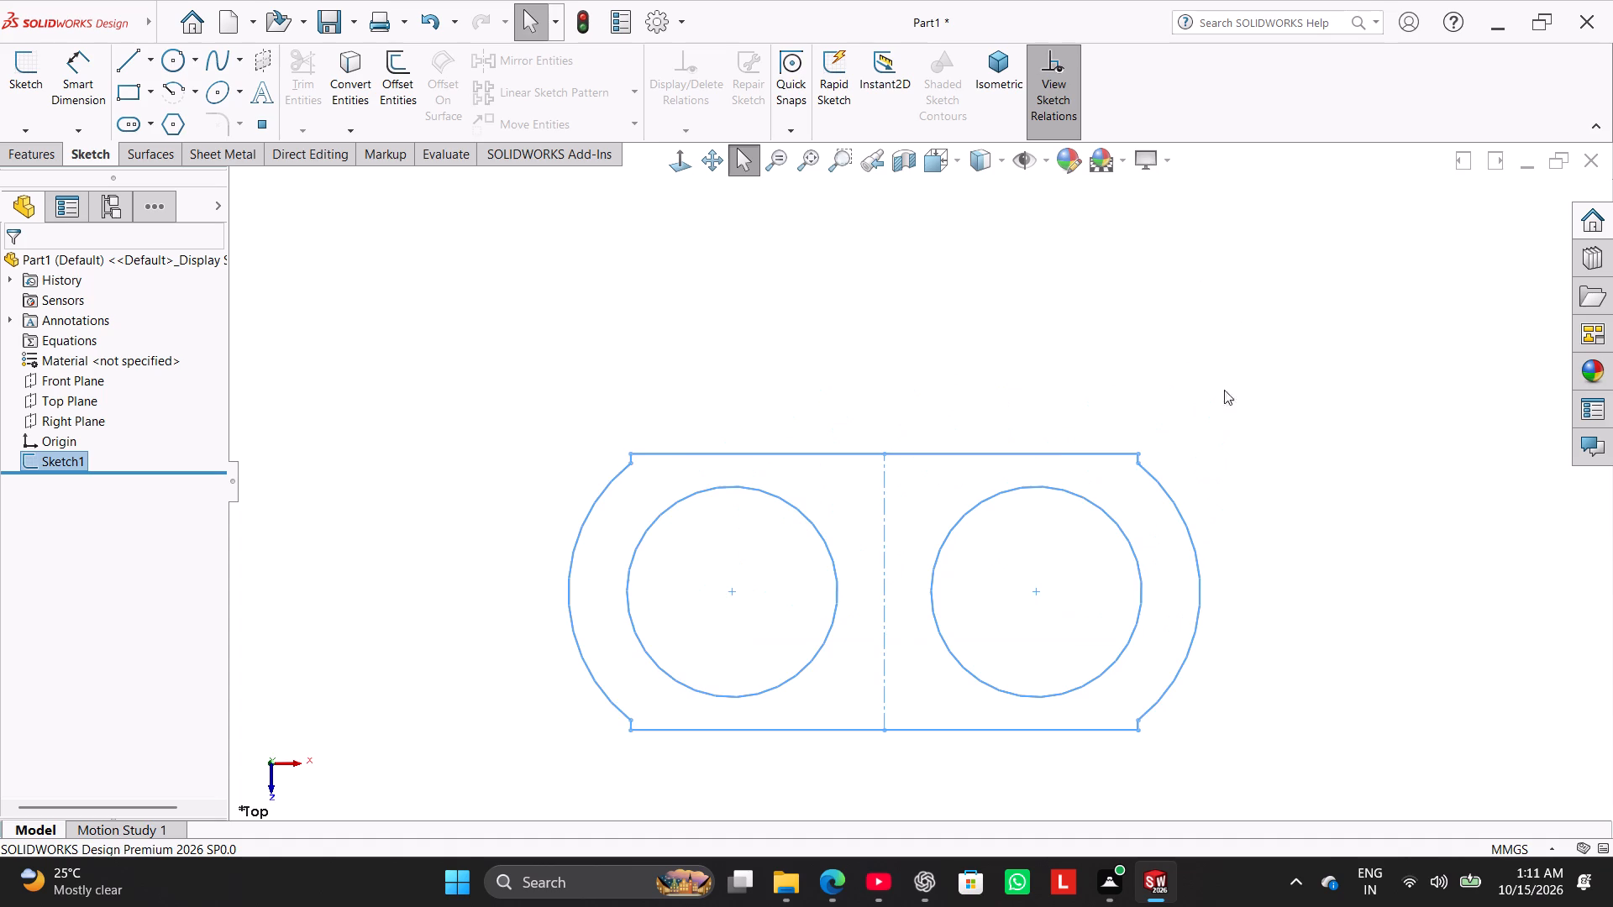
scroll(1219, 426, "up", 2)
left_click(232, 158)
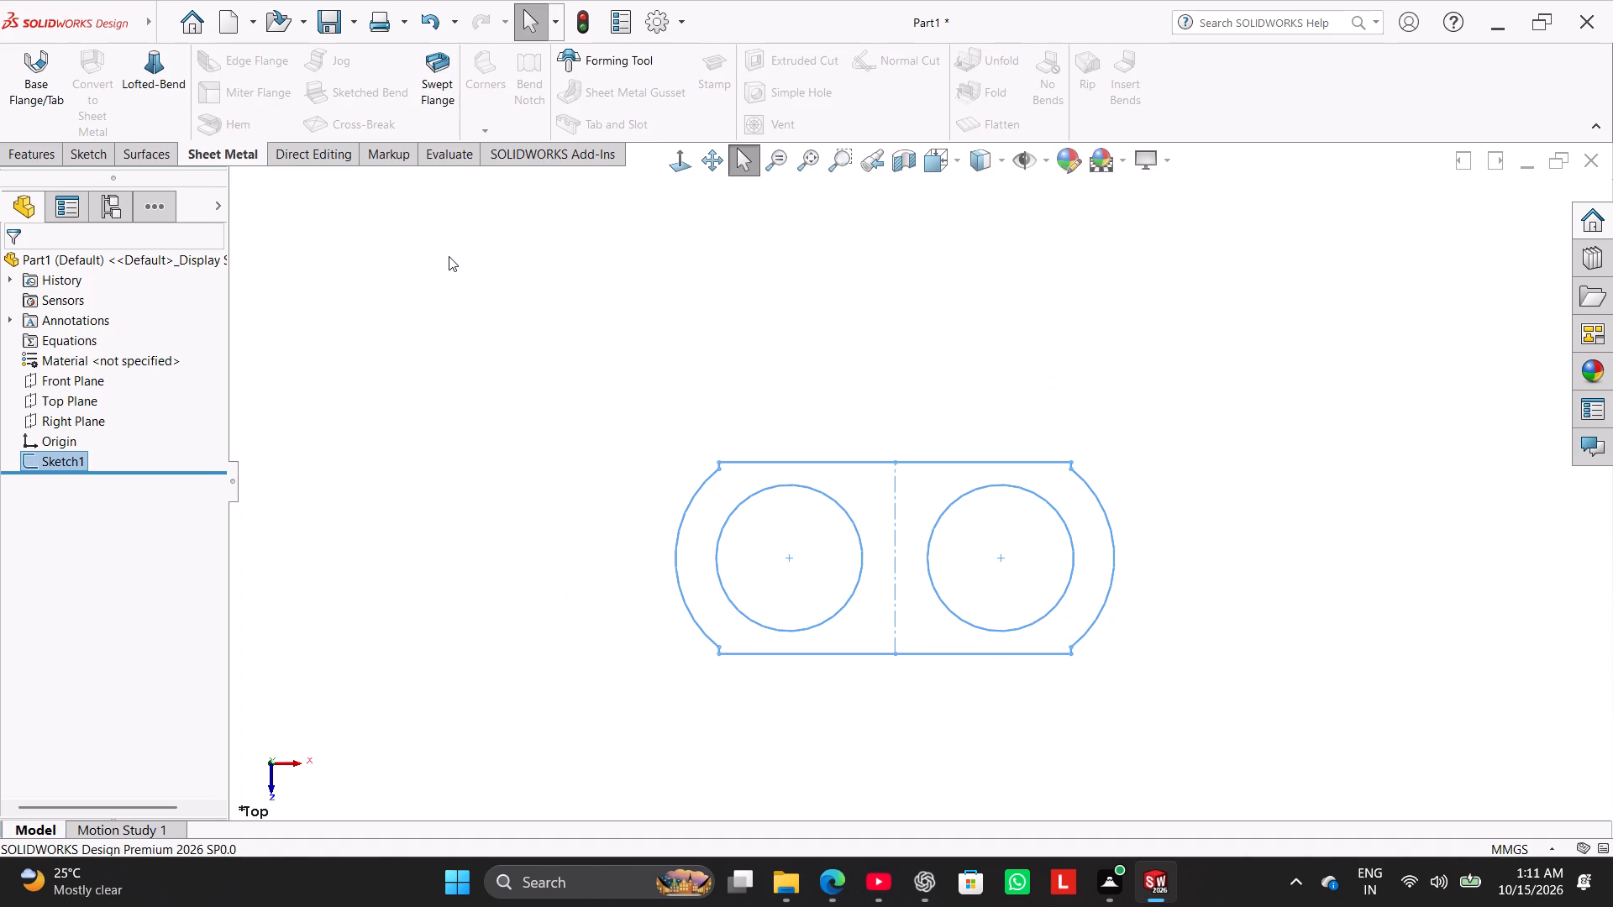
left_click(44, 90)
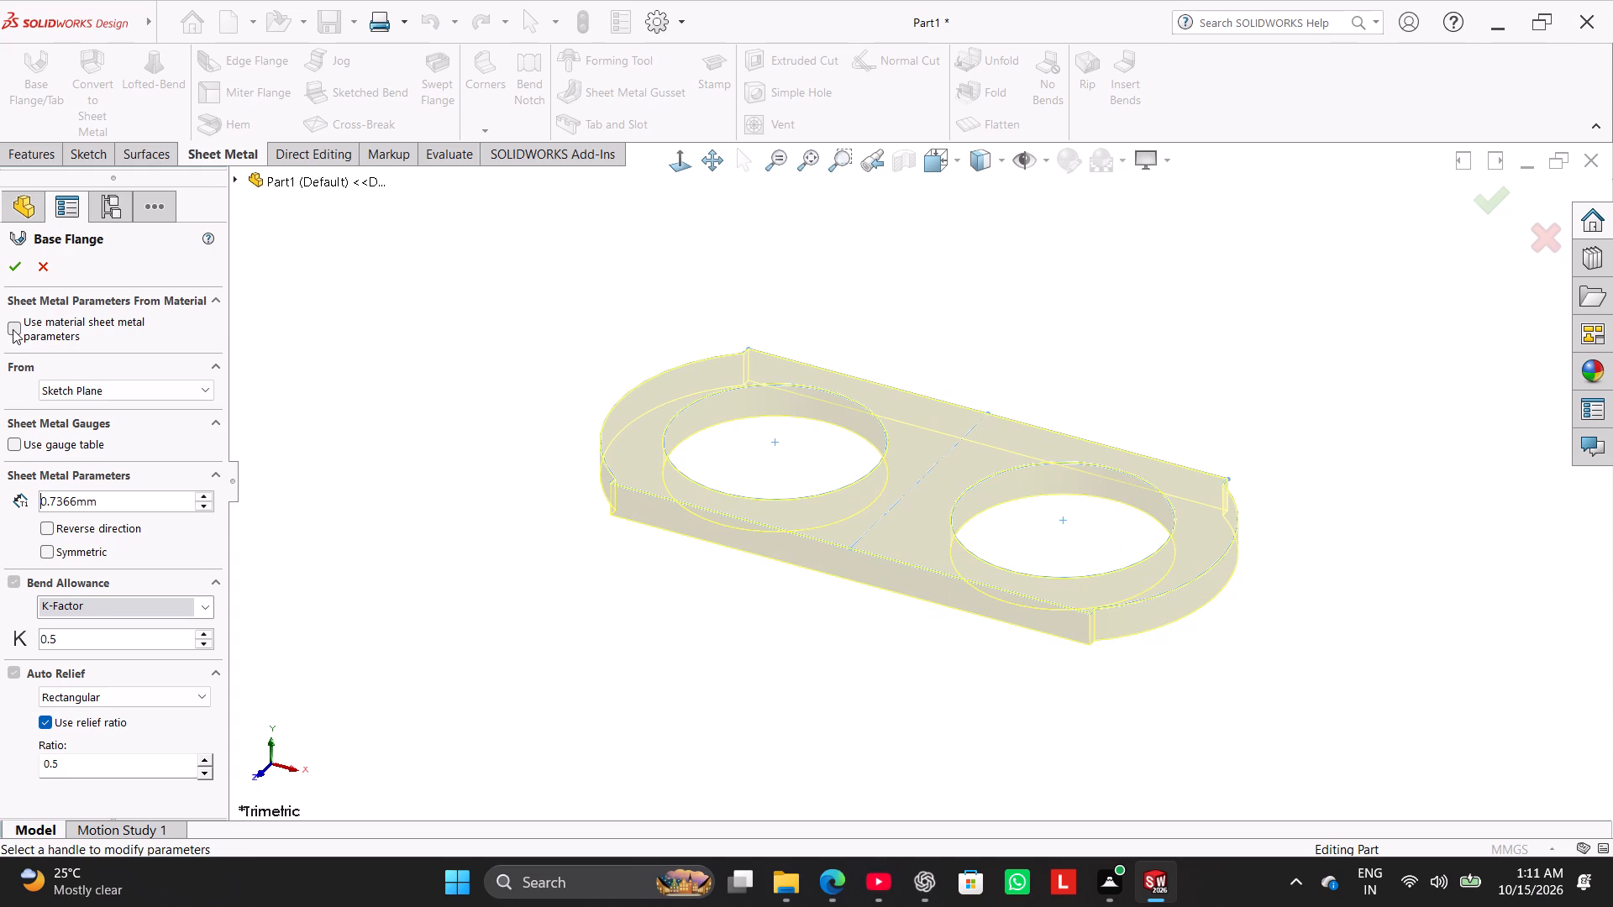
double_click(138, 495)
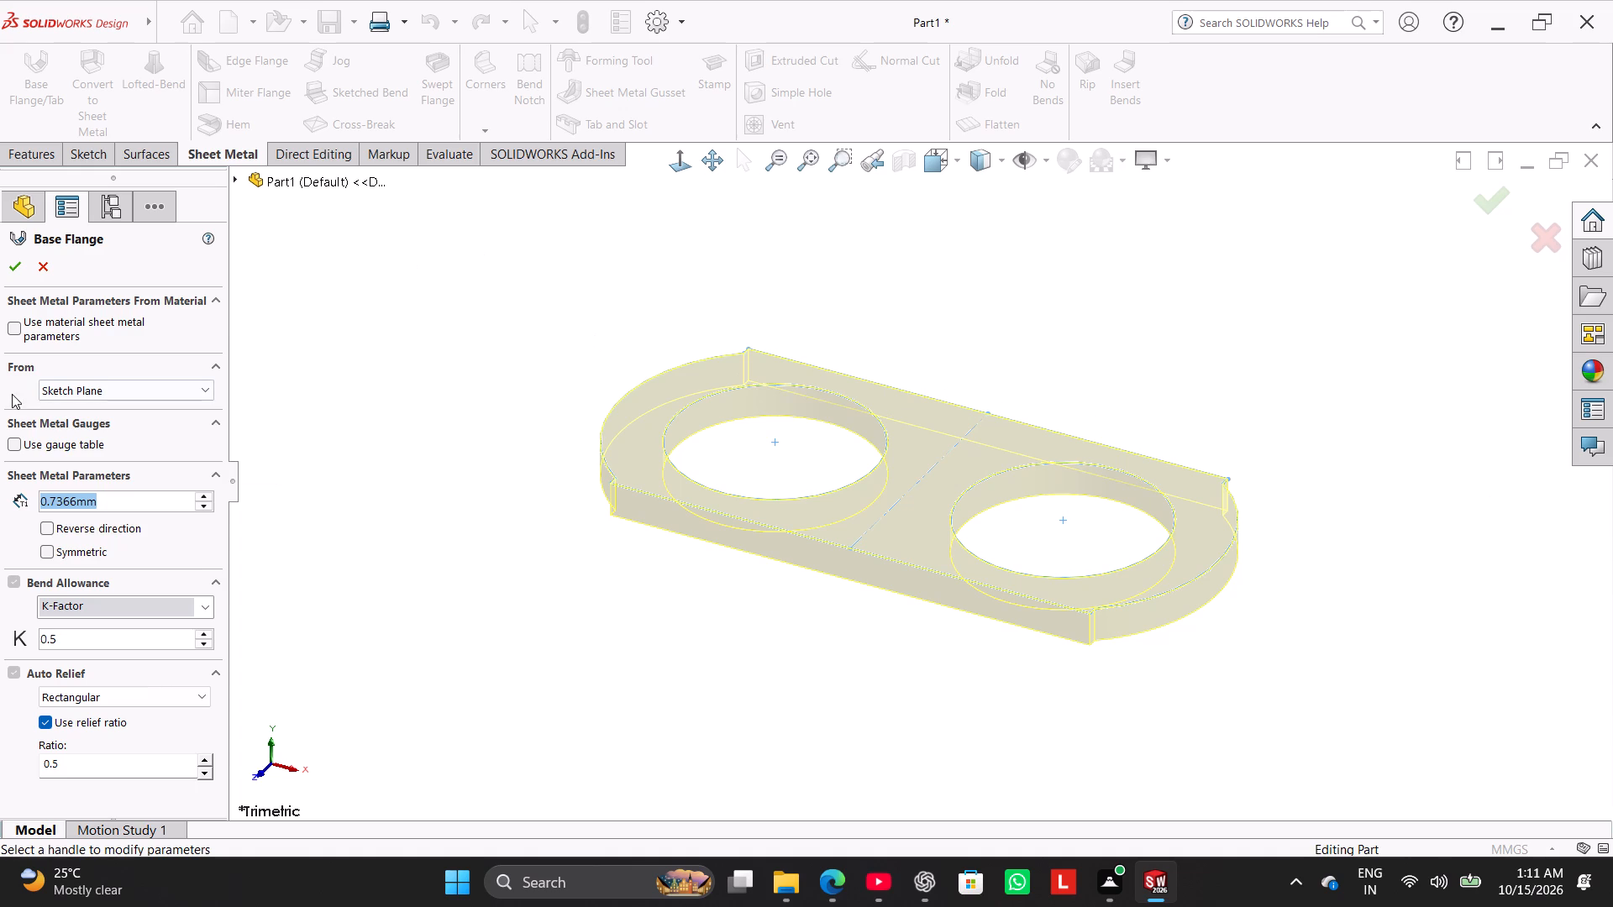
left_click(19, 327)
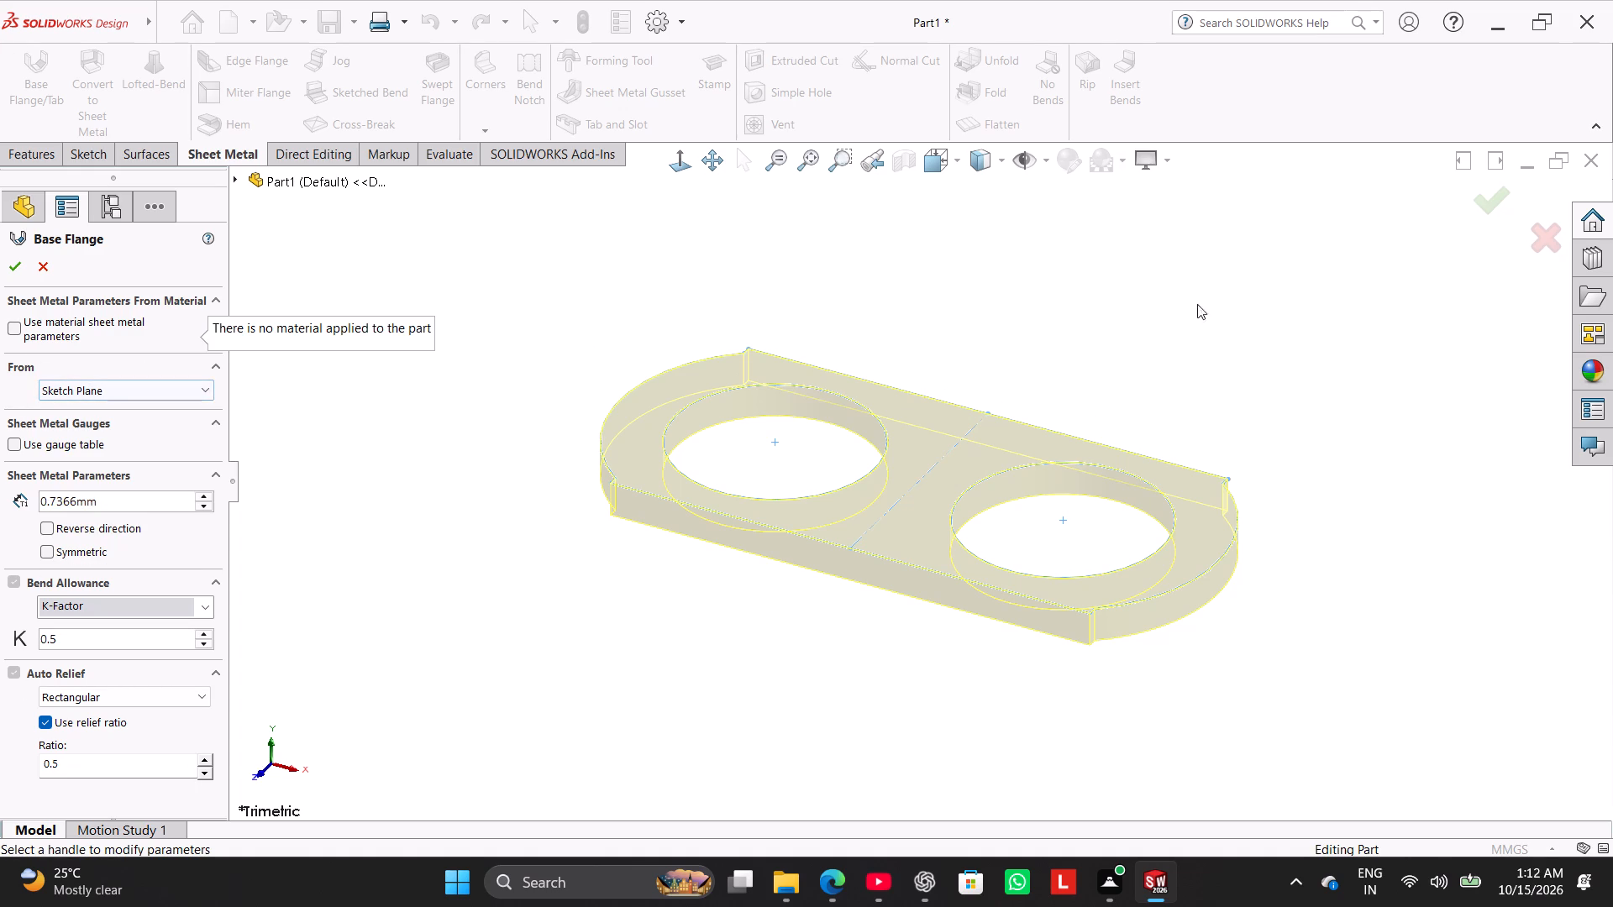
left_click(9, 326)
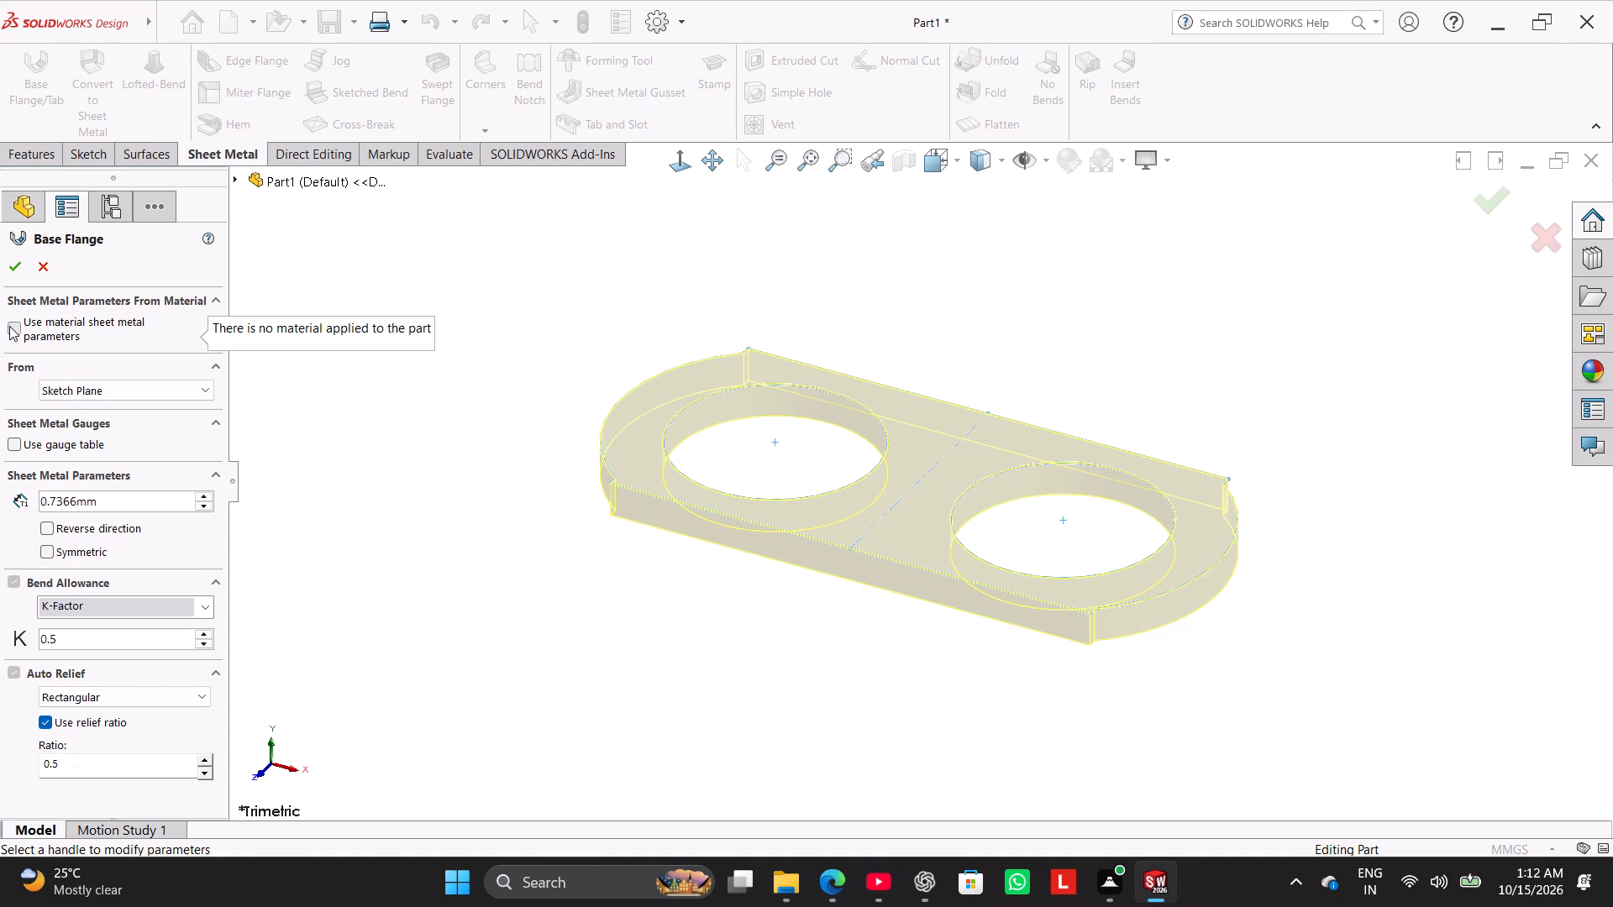
left_click(9, 332)
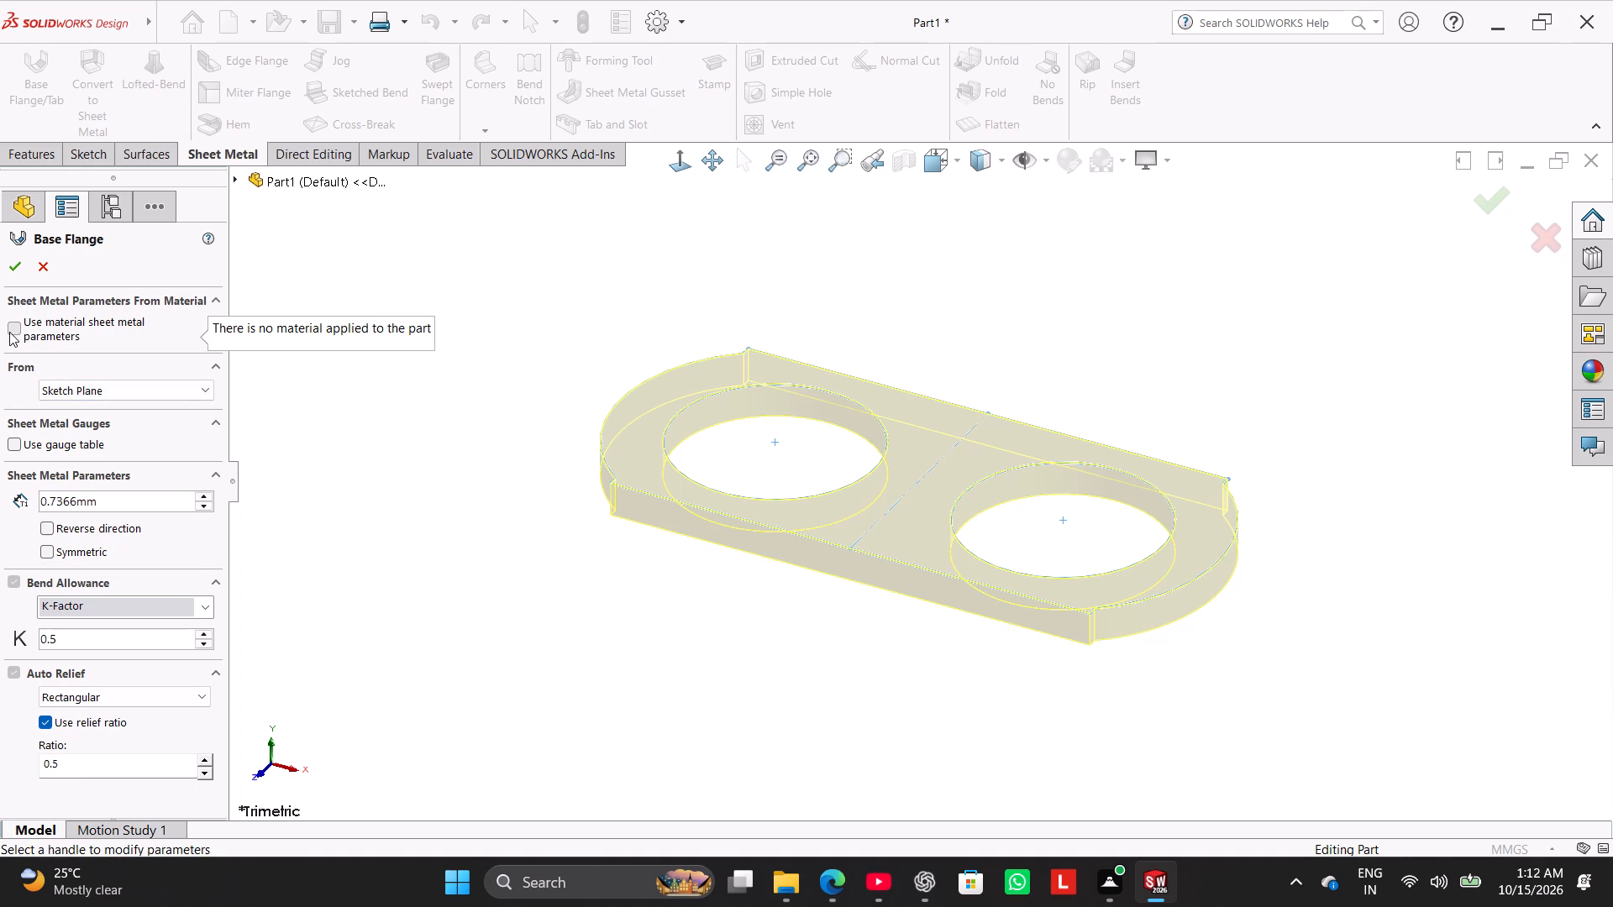
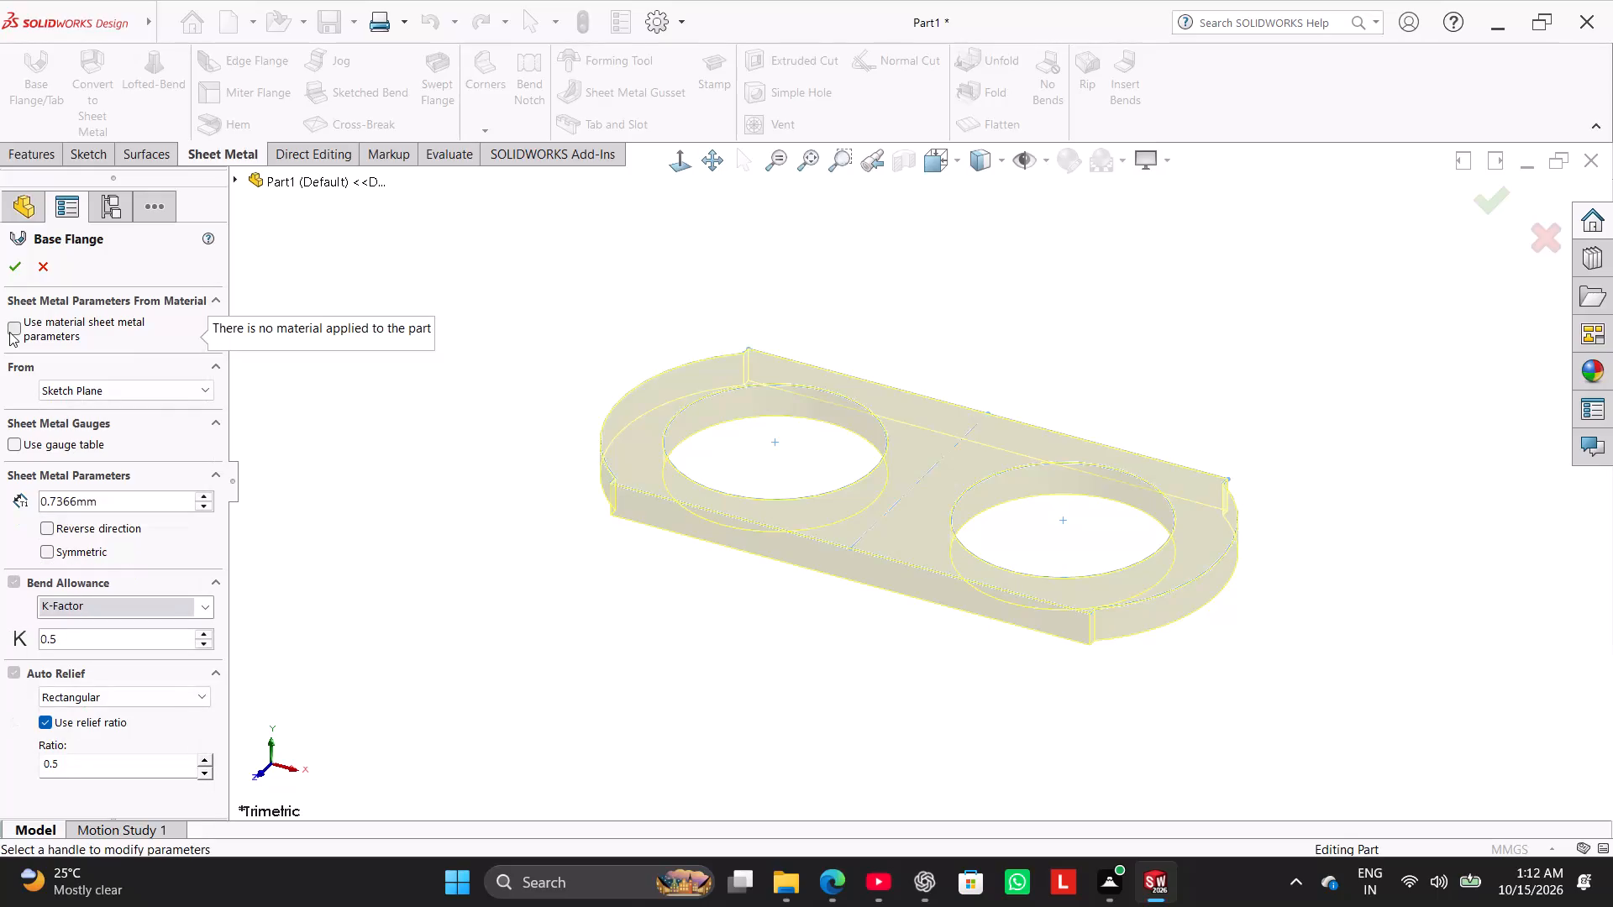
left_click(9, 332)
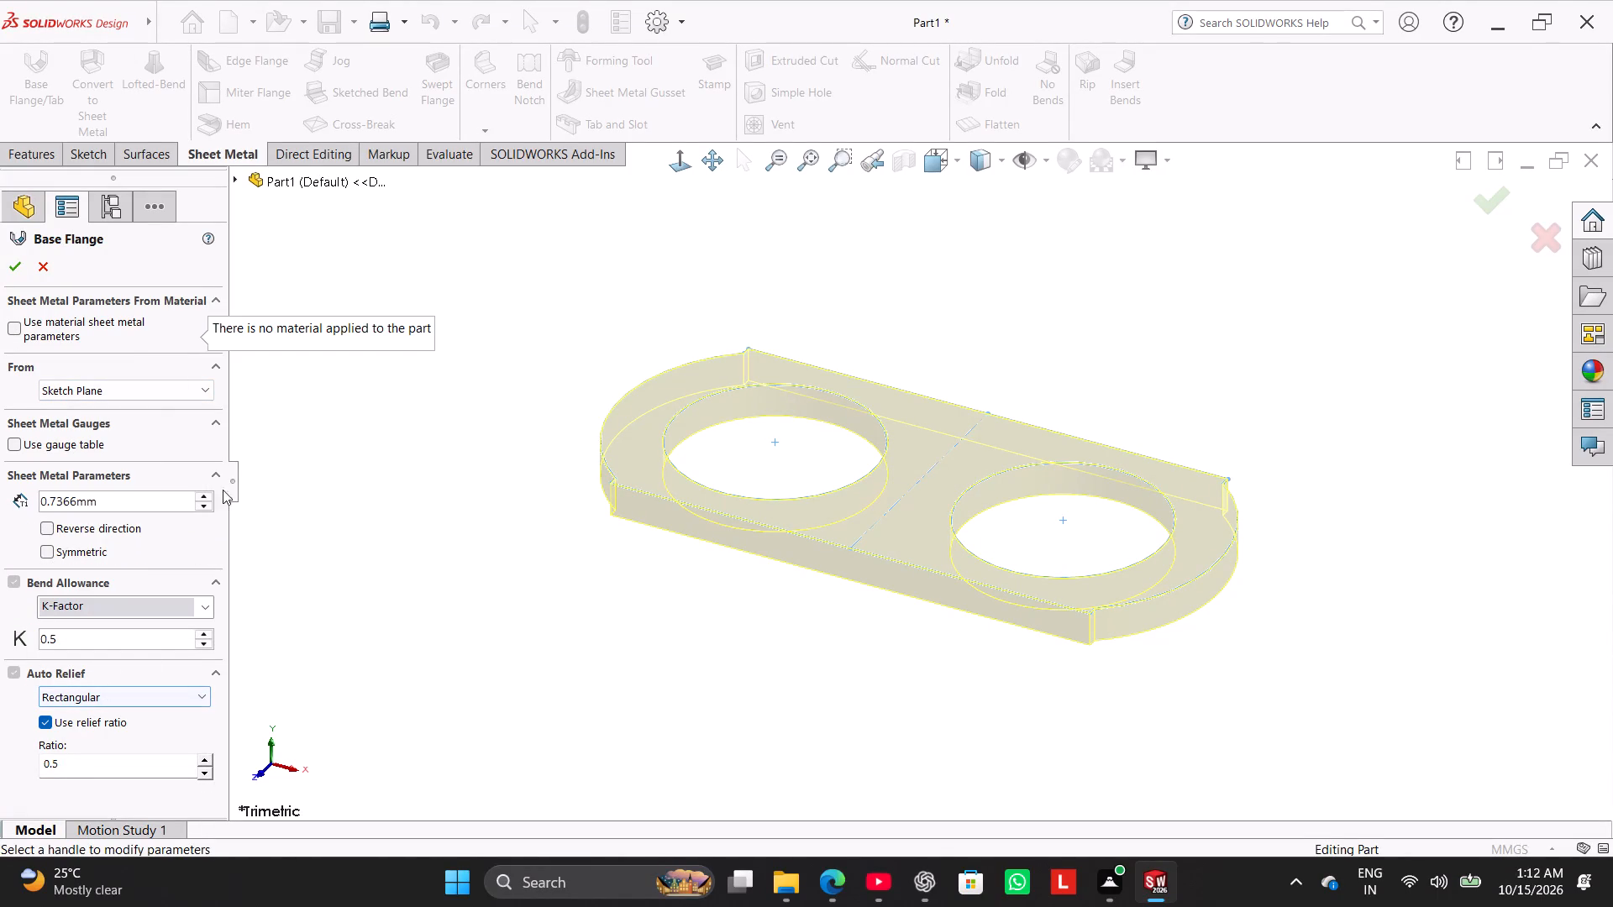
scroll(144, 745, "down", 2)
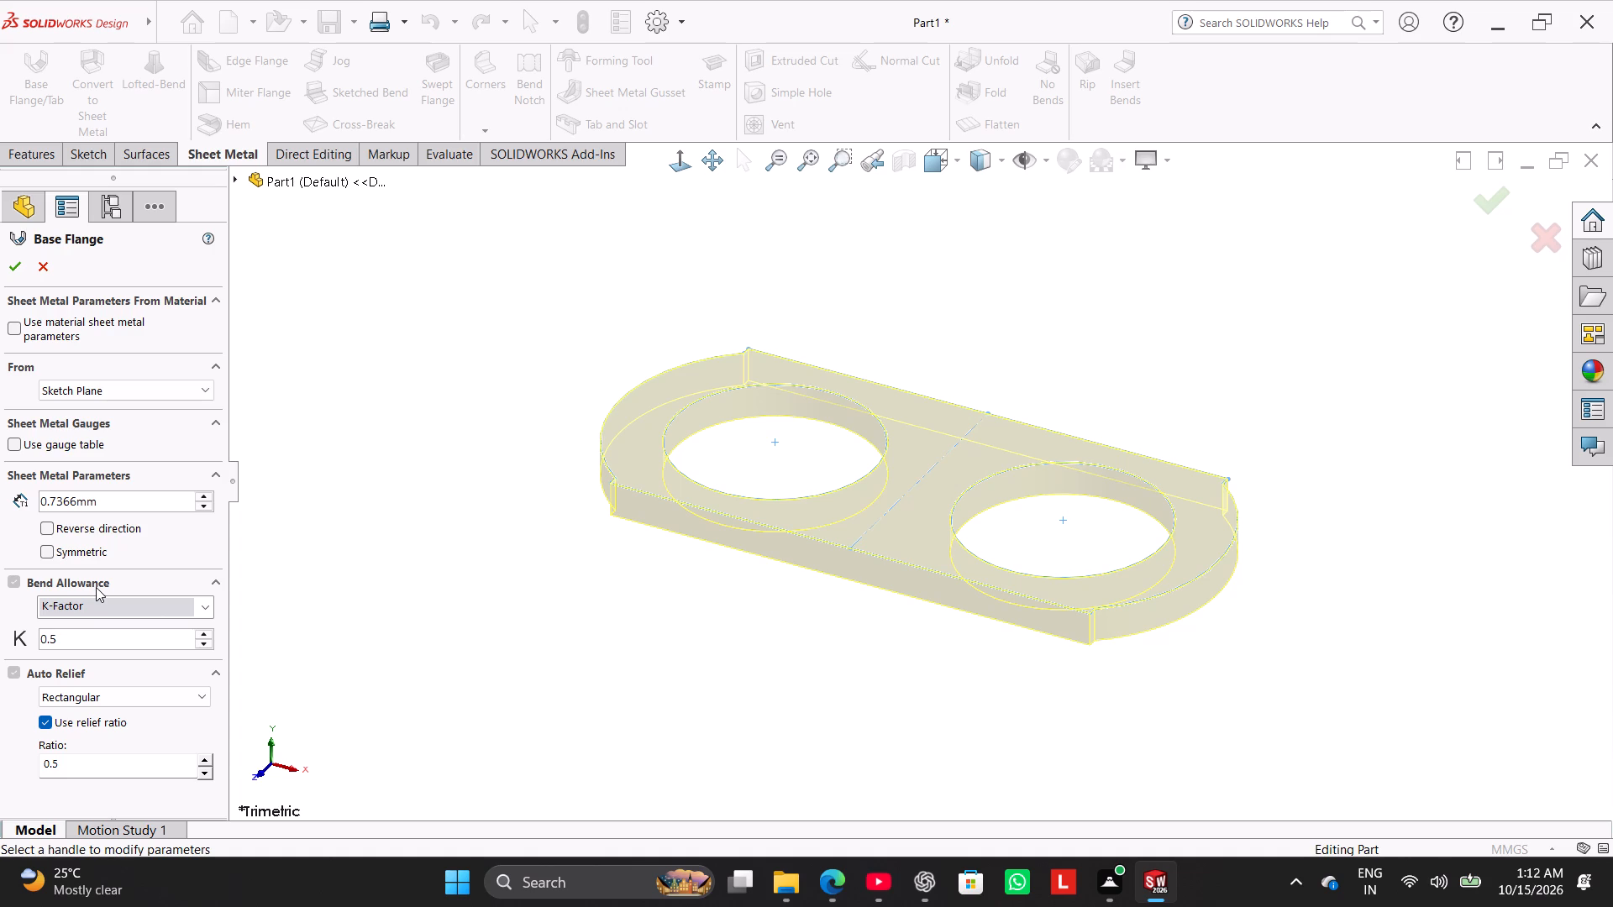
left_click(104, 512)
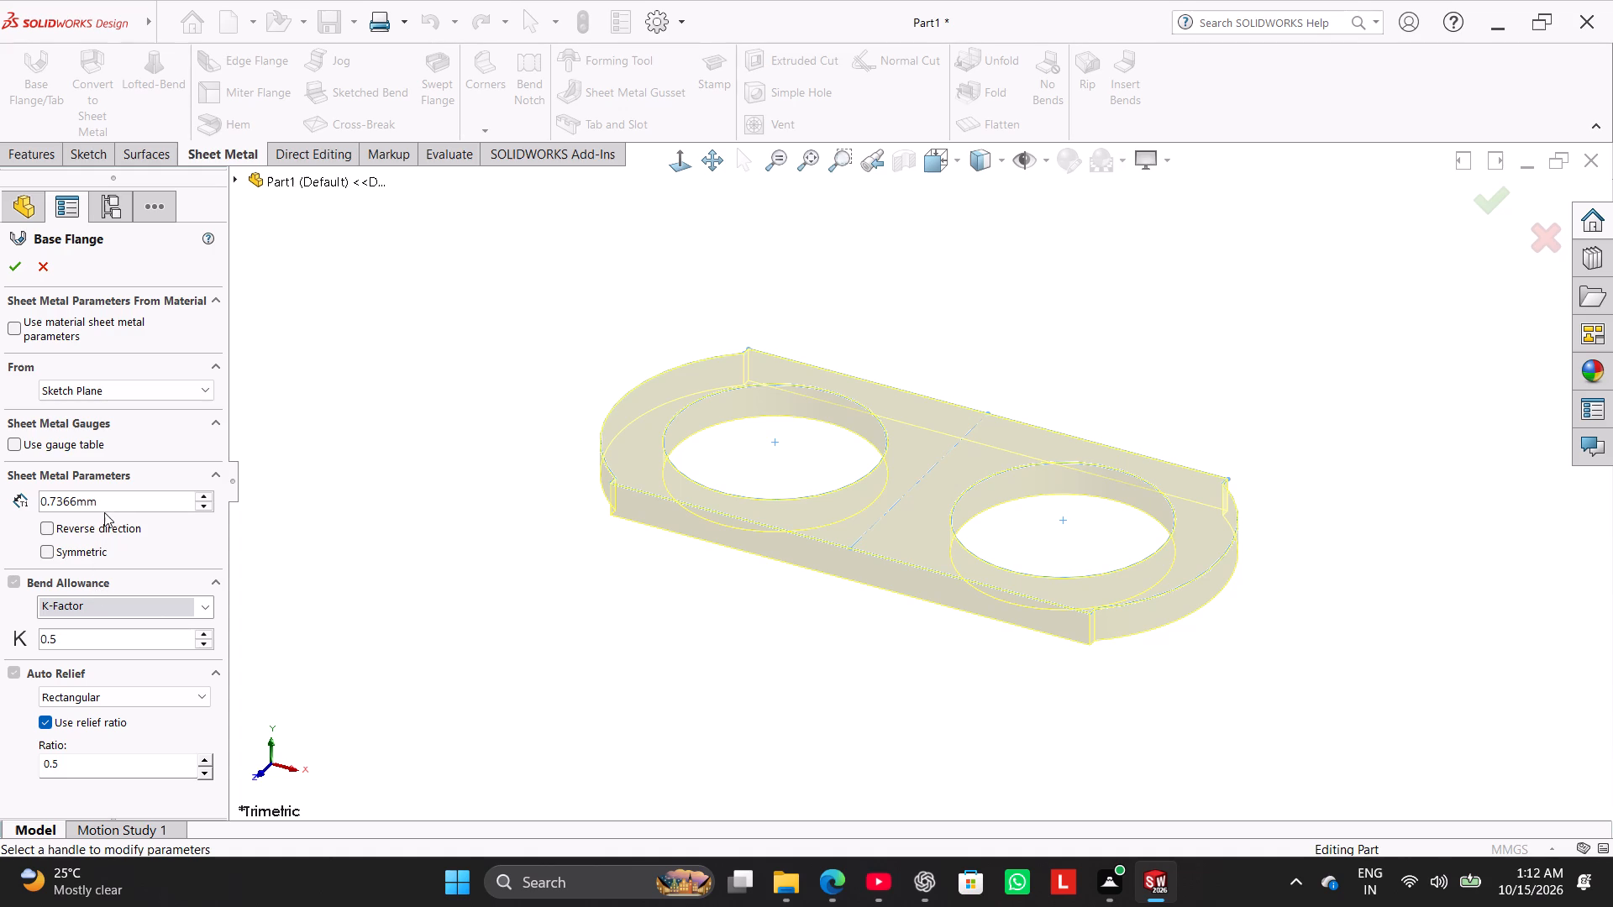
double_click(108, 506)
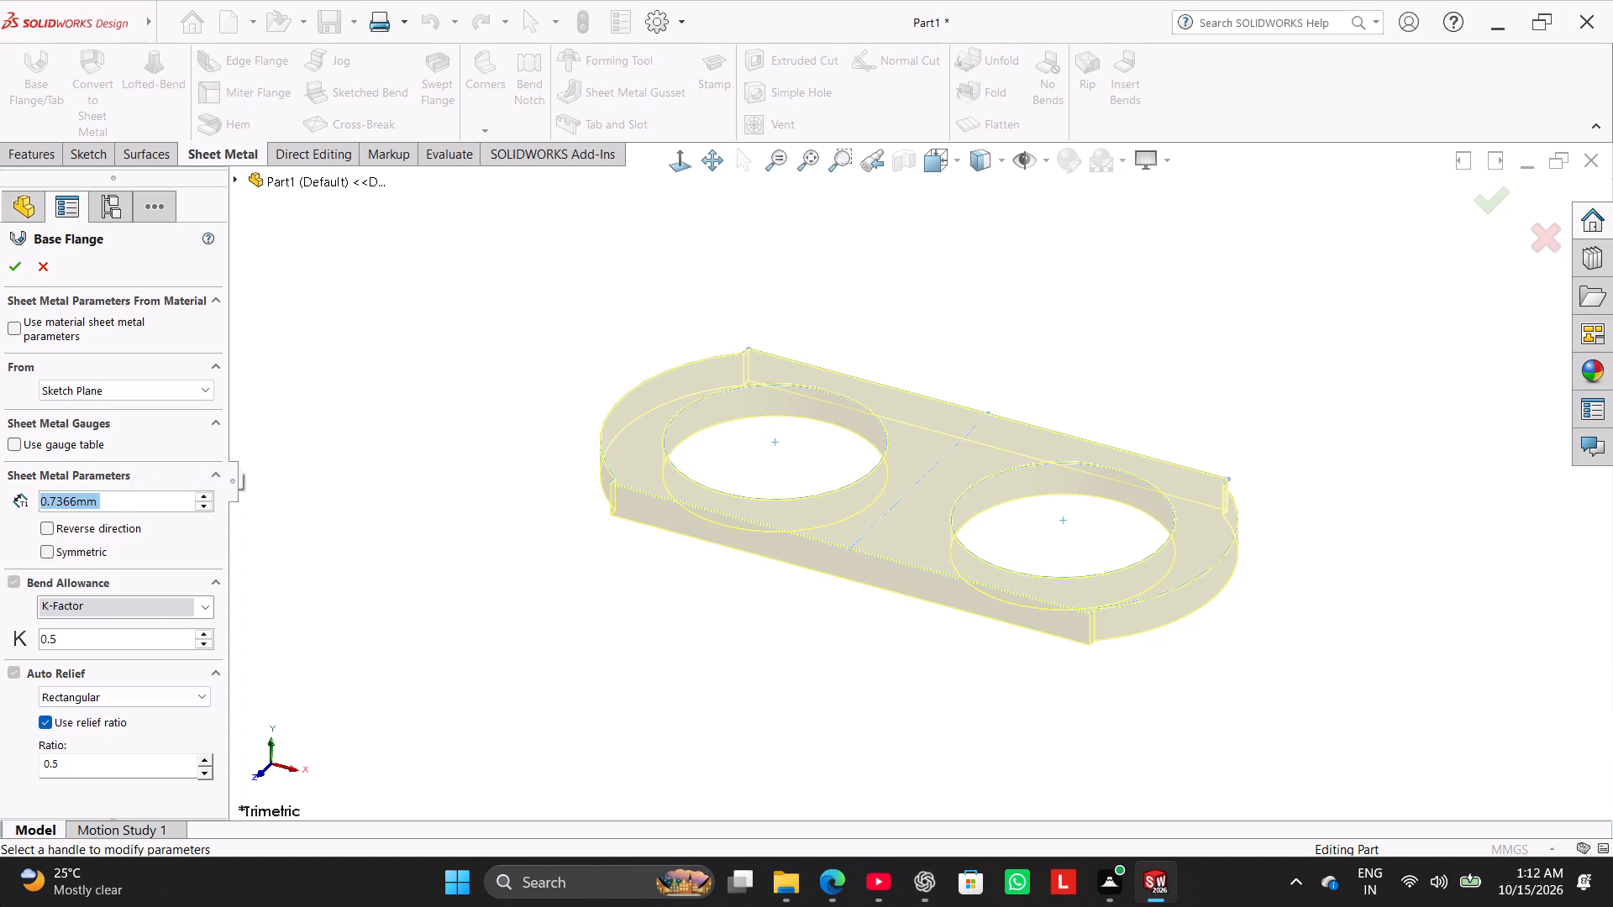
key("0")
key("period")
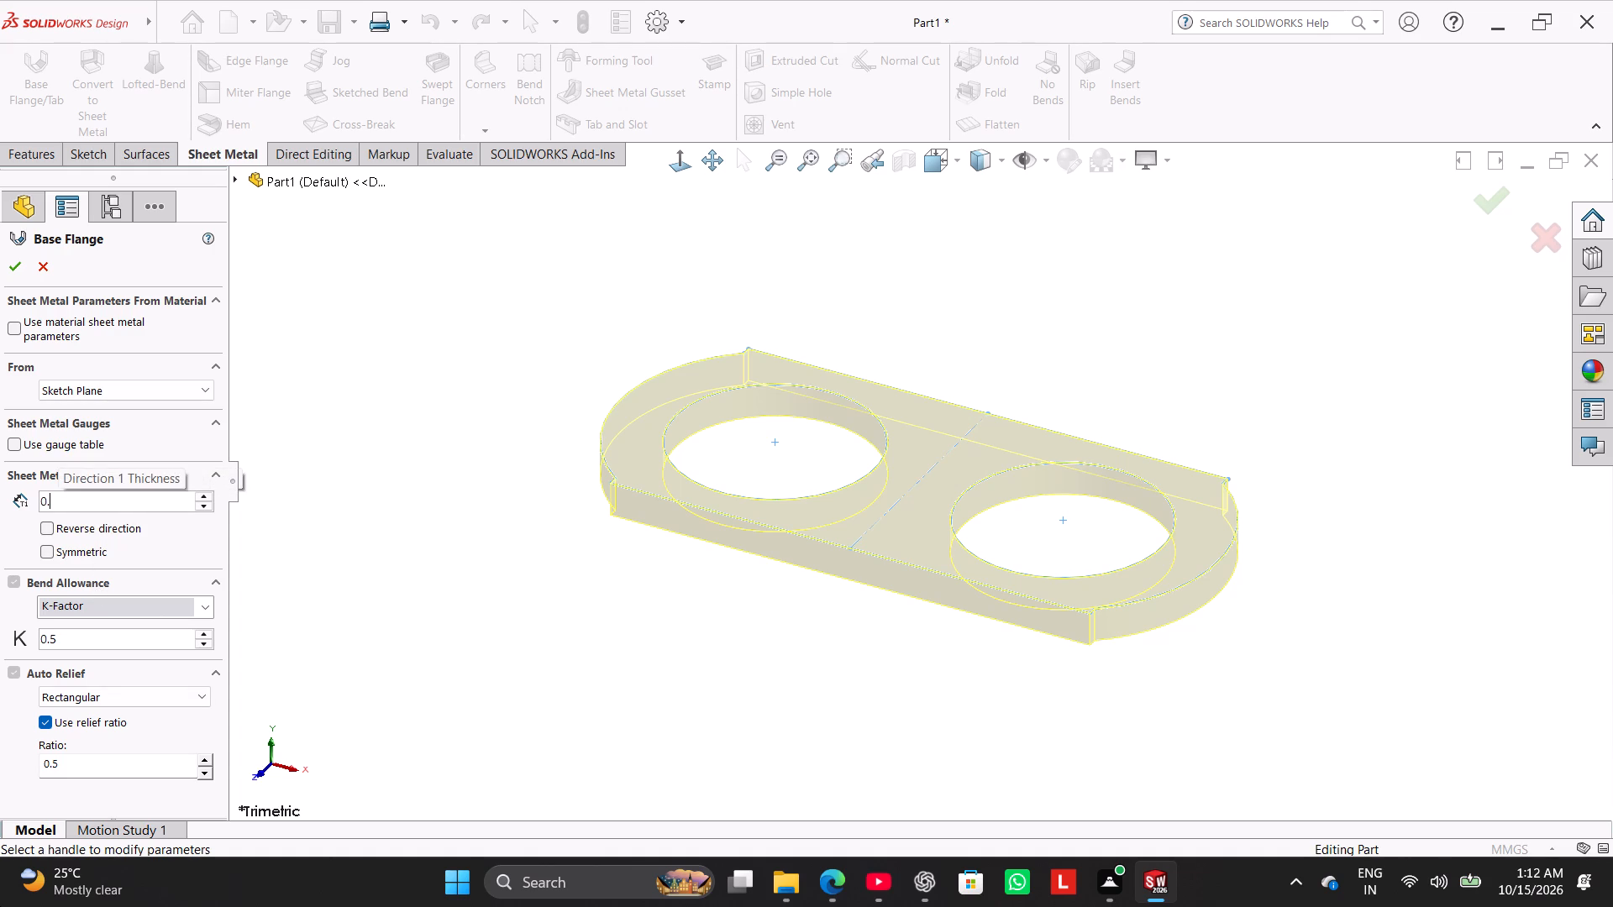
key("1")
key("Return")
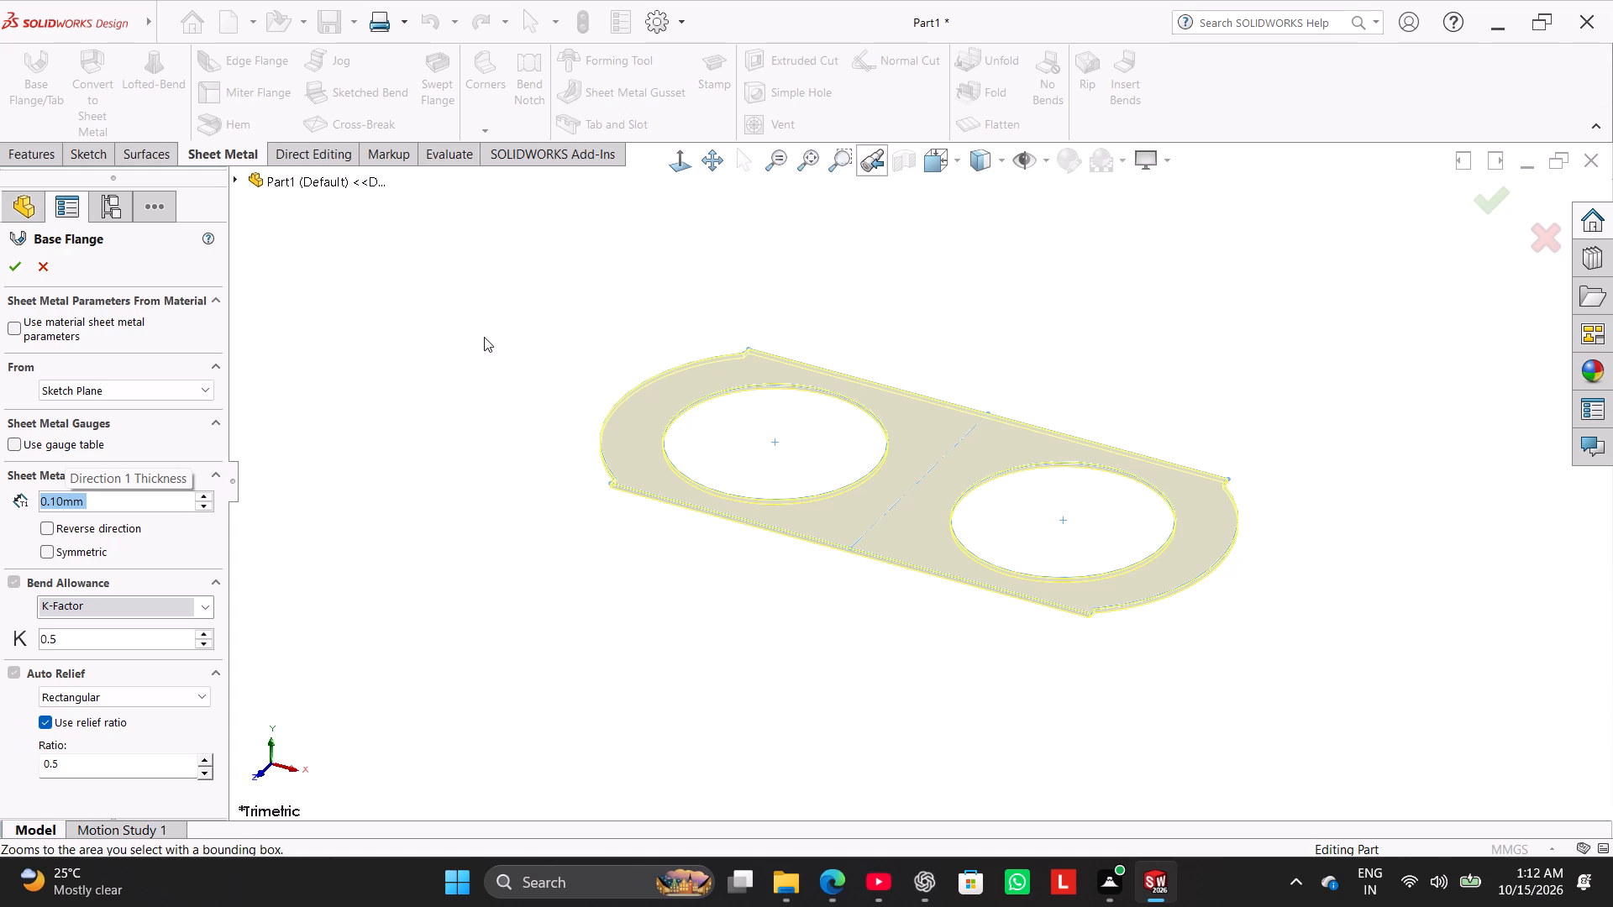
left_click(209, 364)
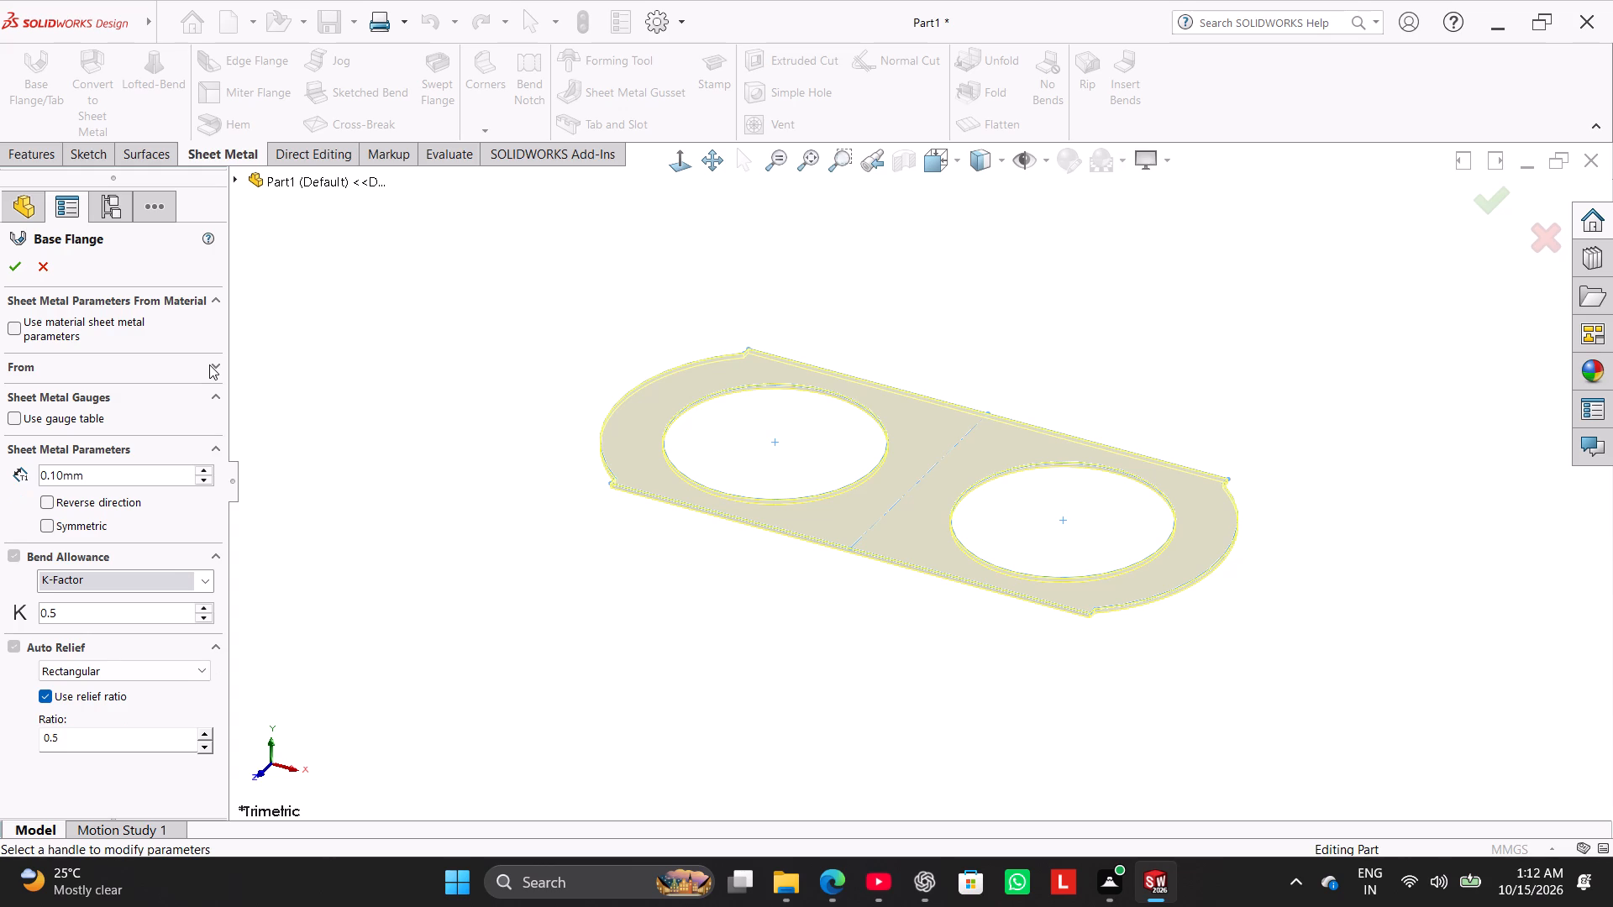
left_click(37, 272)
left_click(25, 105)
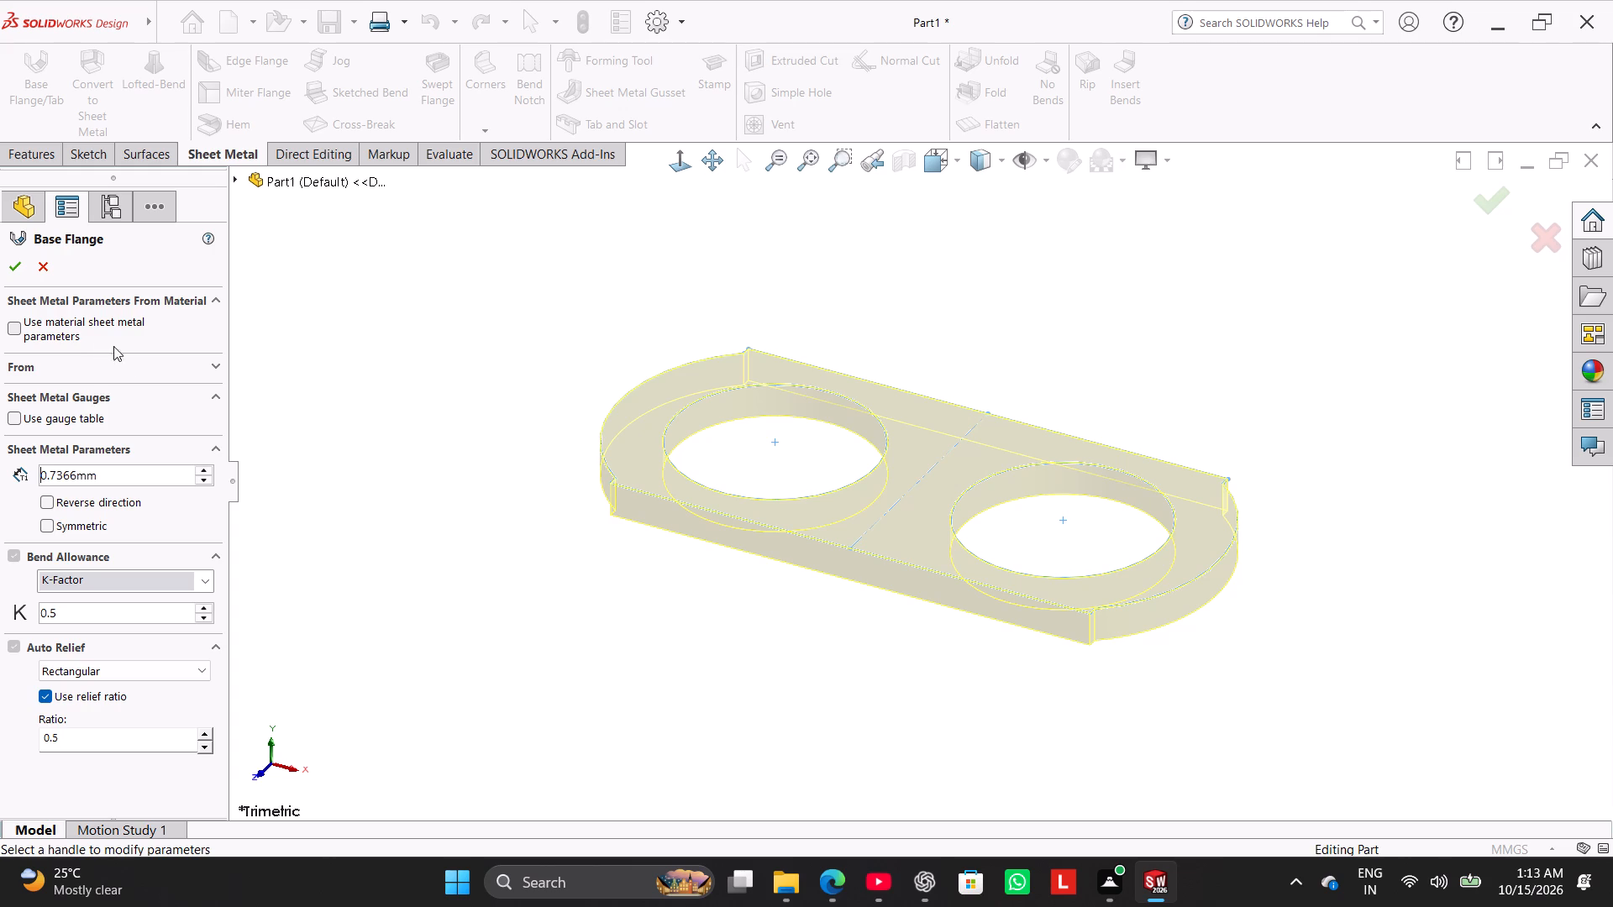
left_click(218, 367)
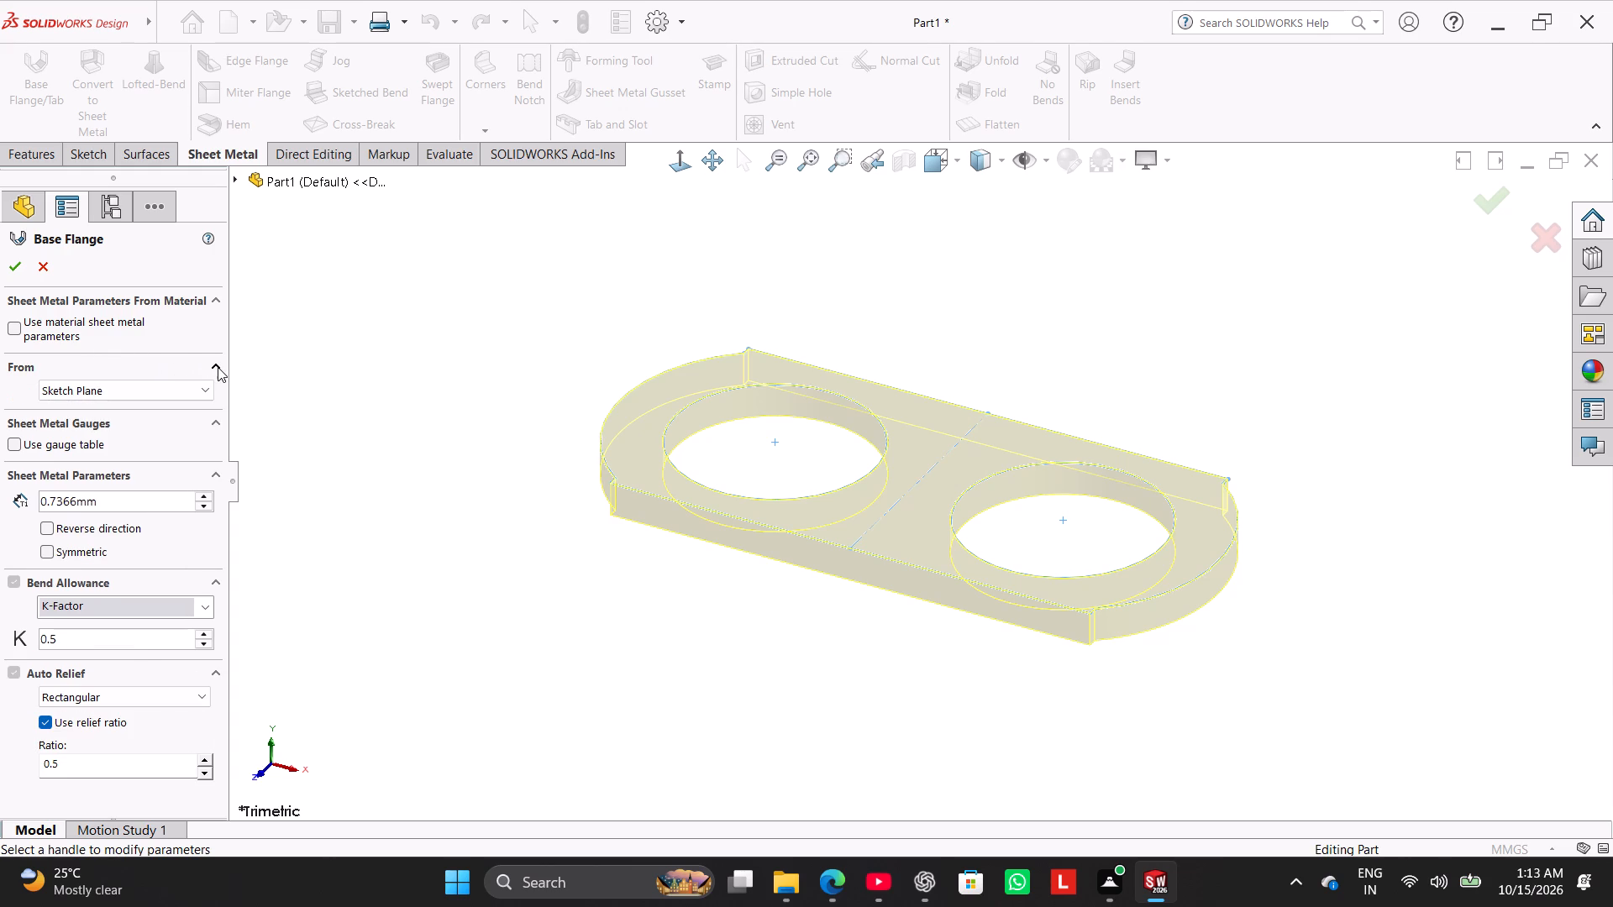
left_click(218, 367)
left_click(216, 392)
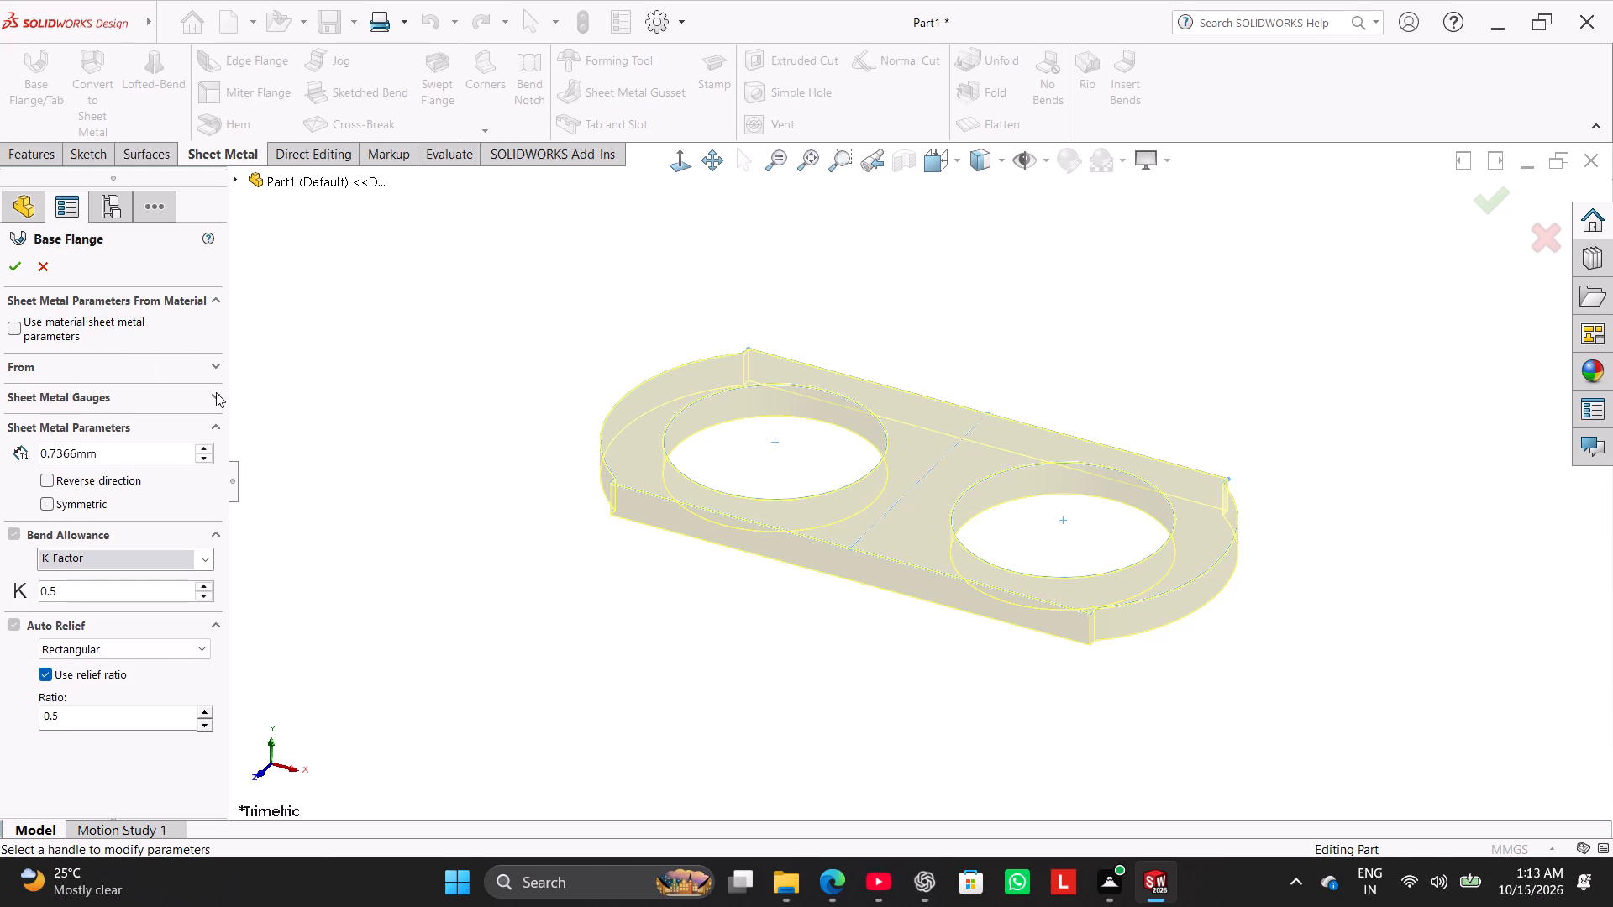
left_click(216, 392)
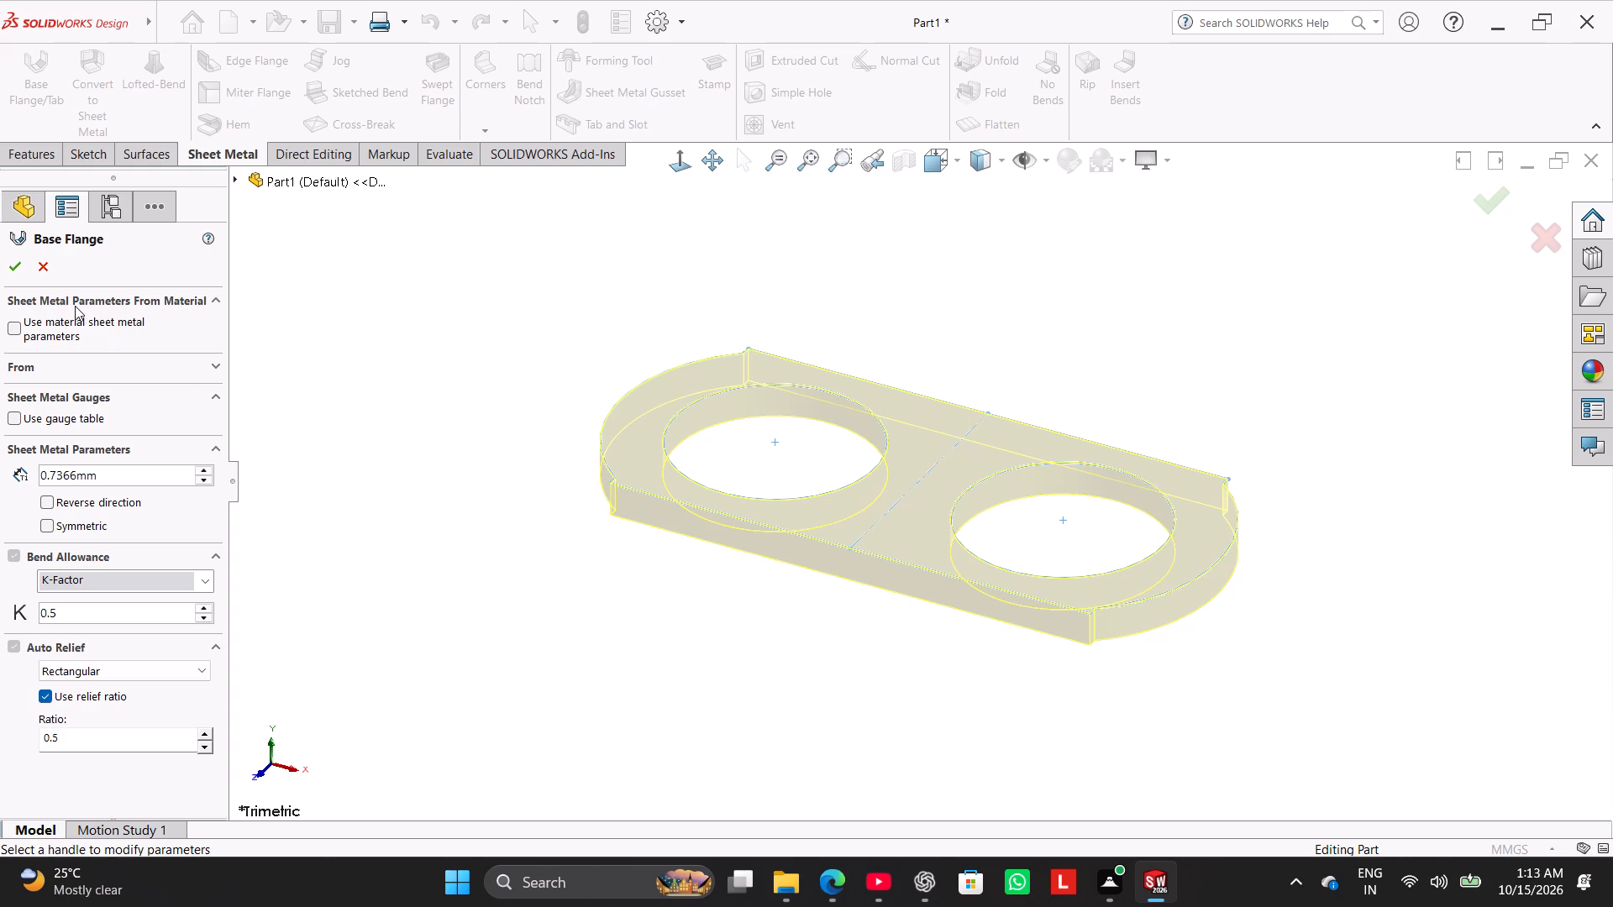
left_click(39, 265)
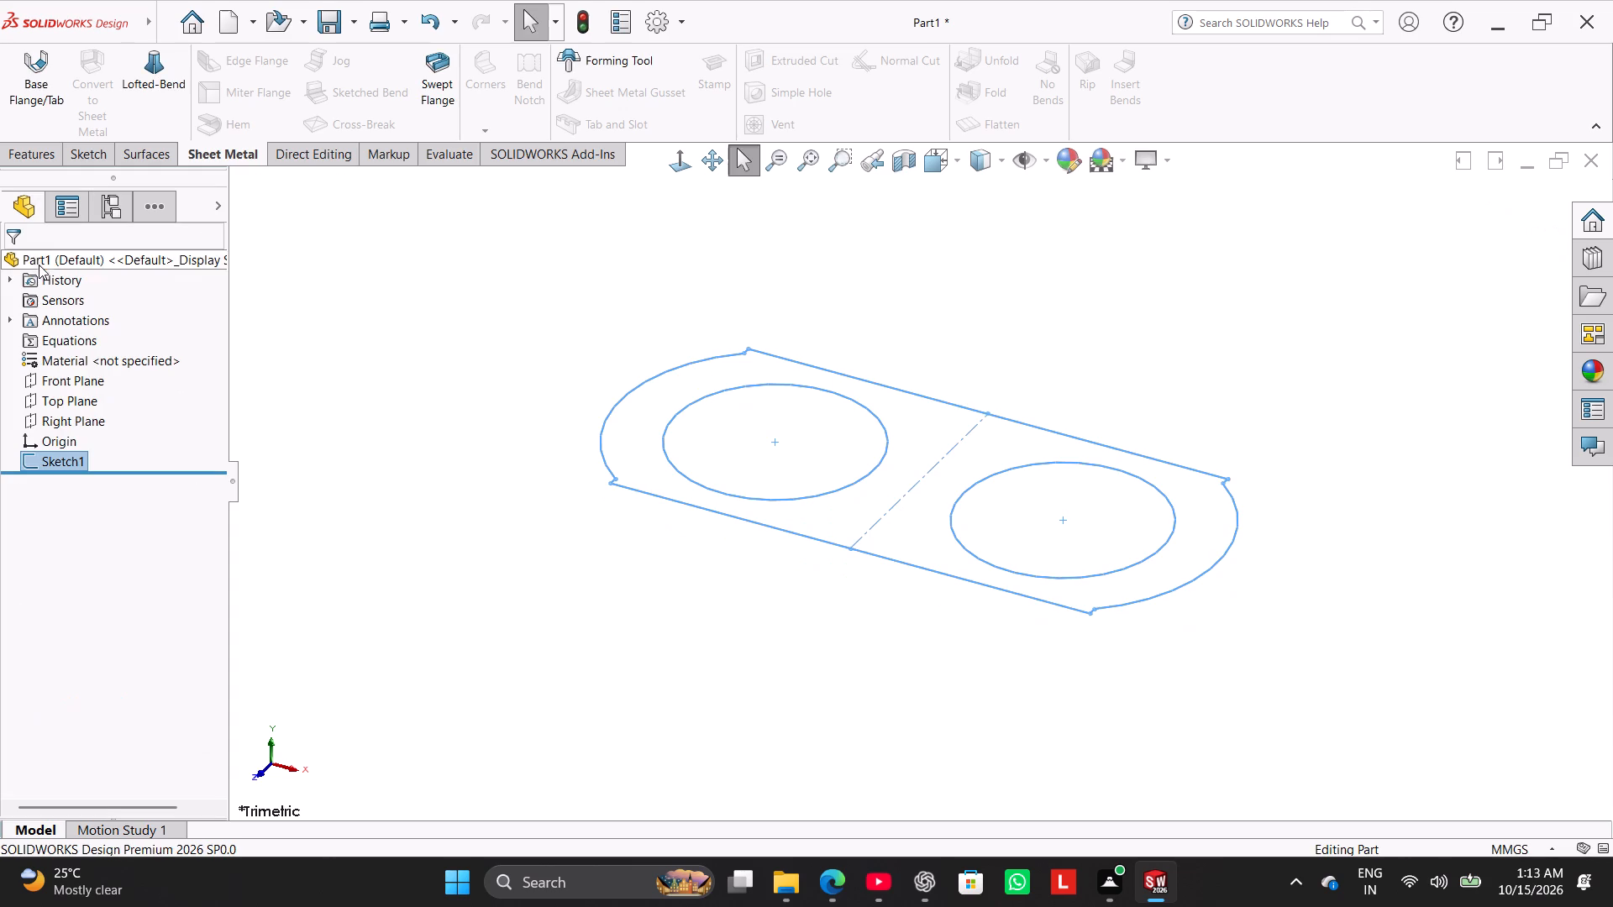
Create a Base Flange from the link sketch with a thickness of 0.1 mm, keeping the default thickness direction.
left_click(29, 99)
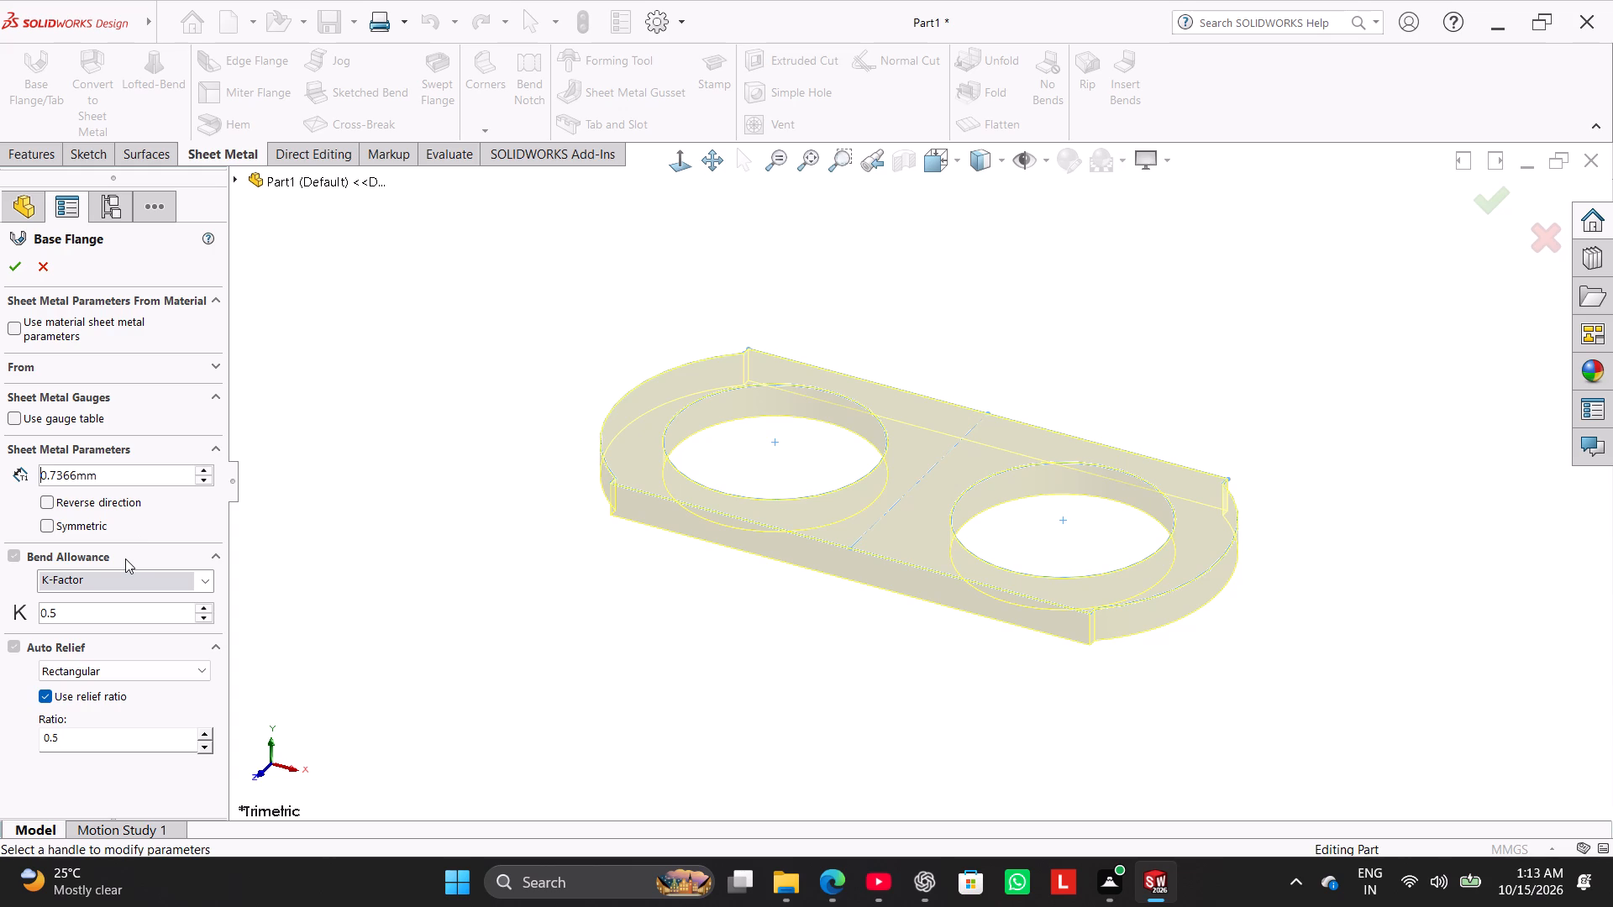
double_click(149, 474)
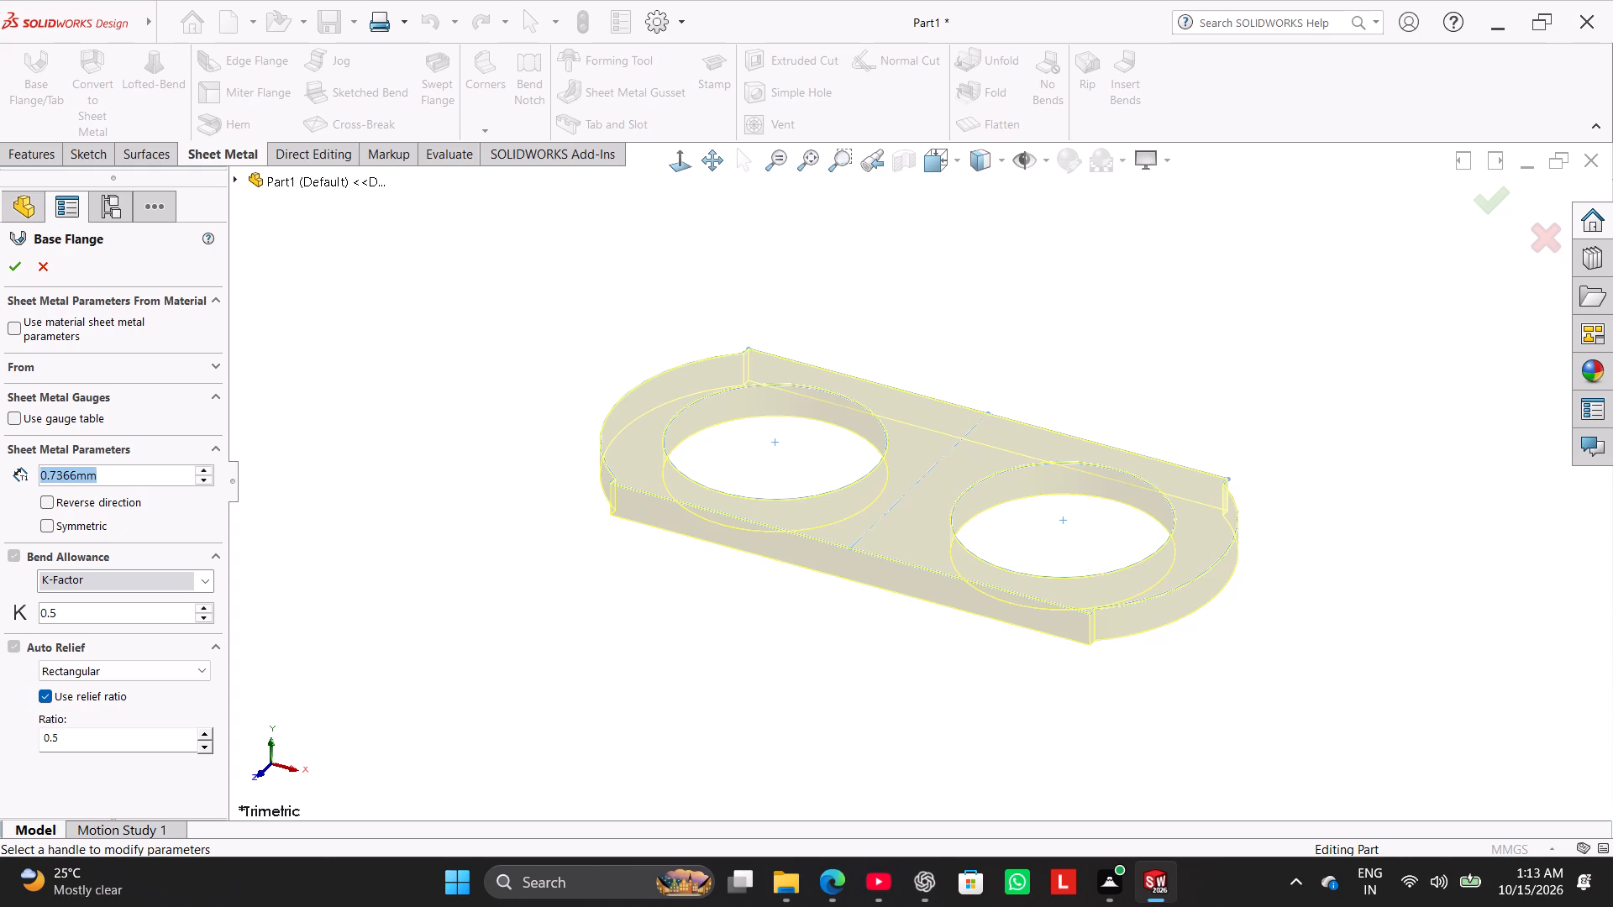
type("0.1")
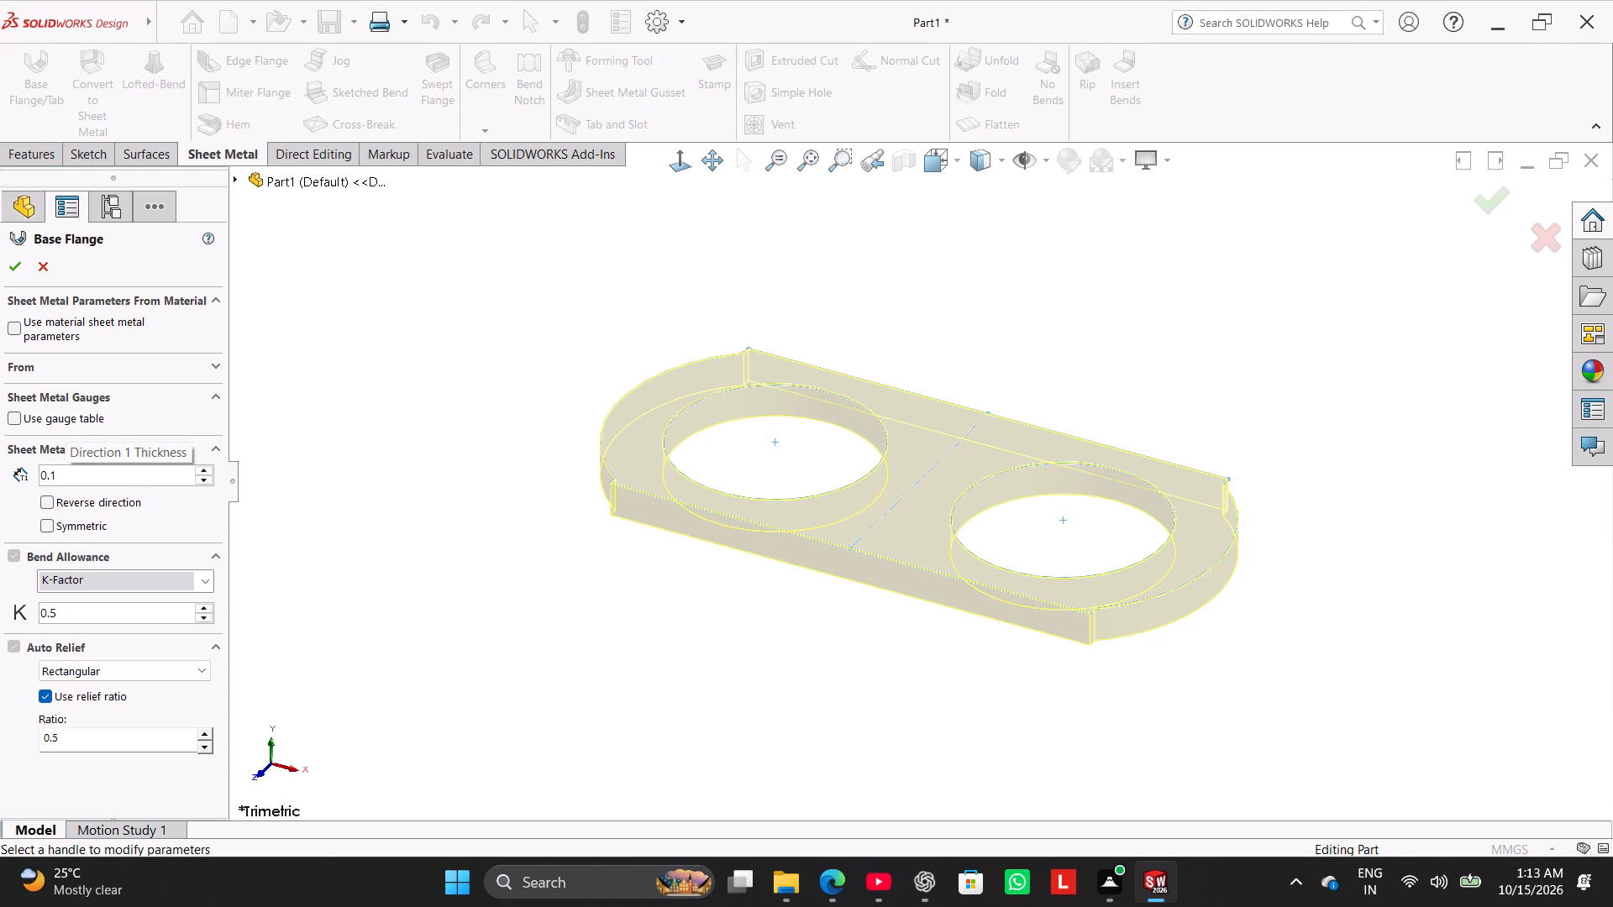
key("Return")
middle_click_drag(707, 628, 732, 548)
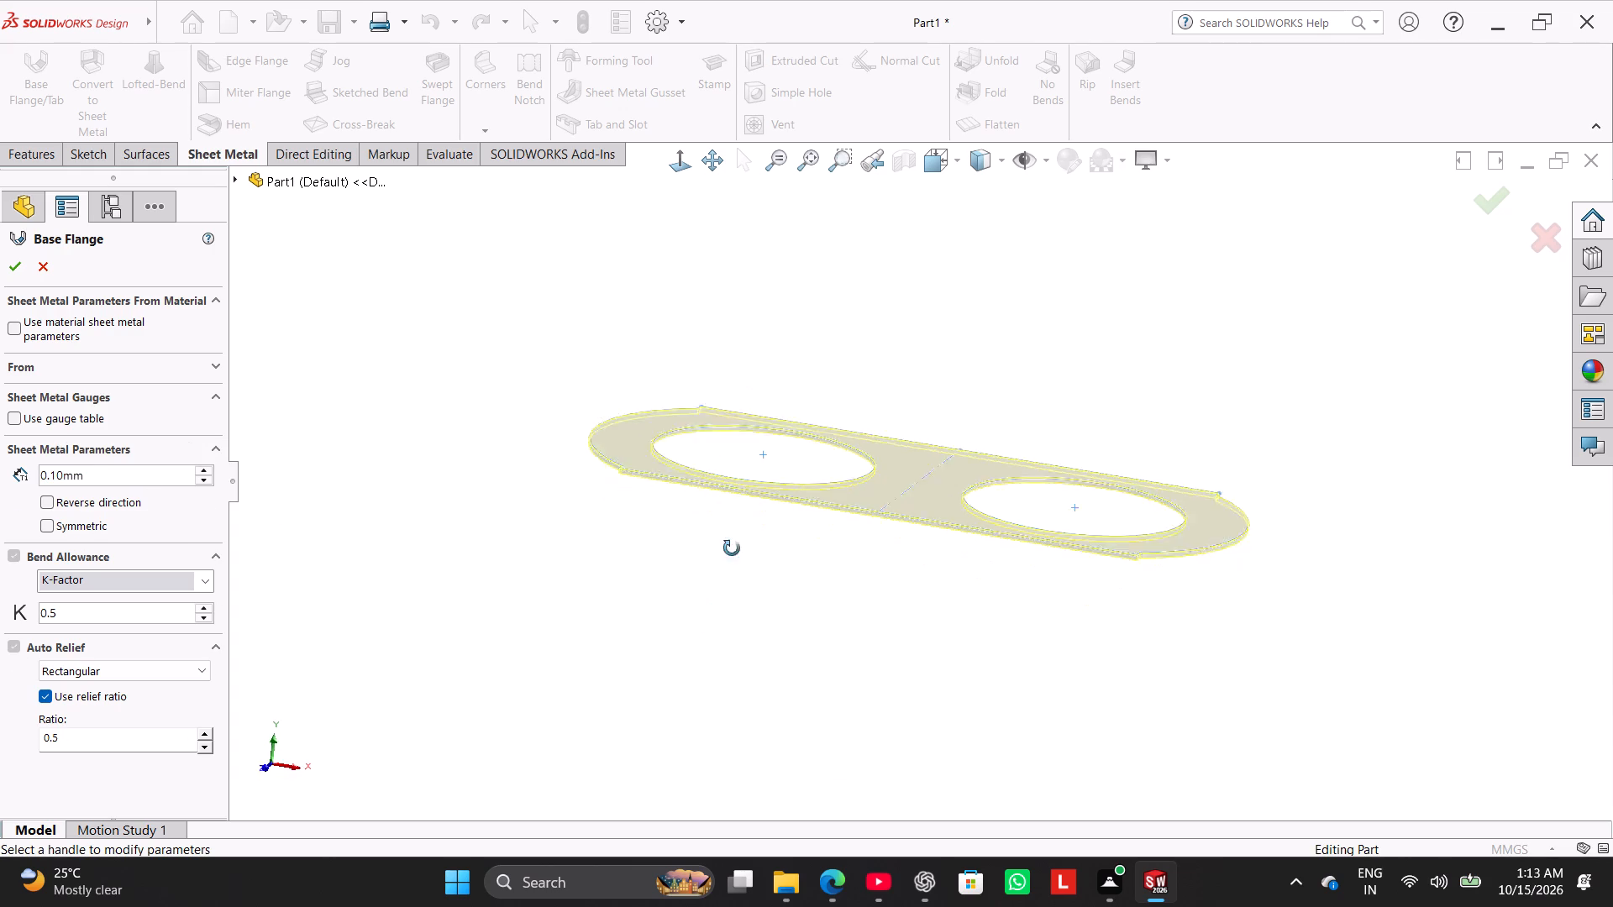
middle_click_drag(732, 548, 732, 543)
scroll(866, 496, "down", 6)
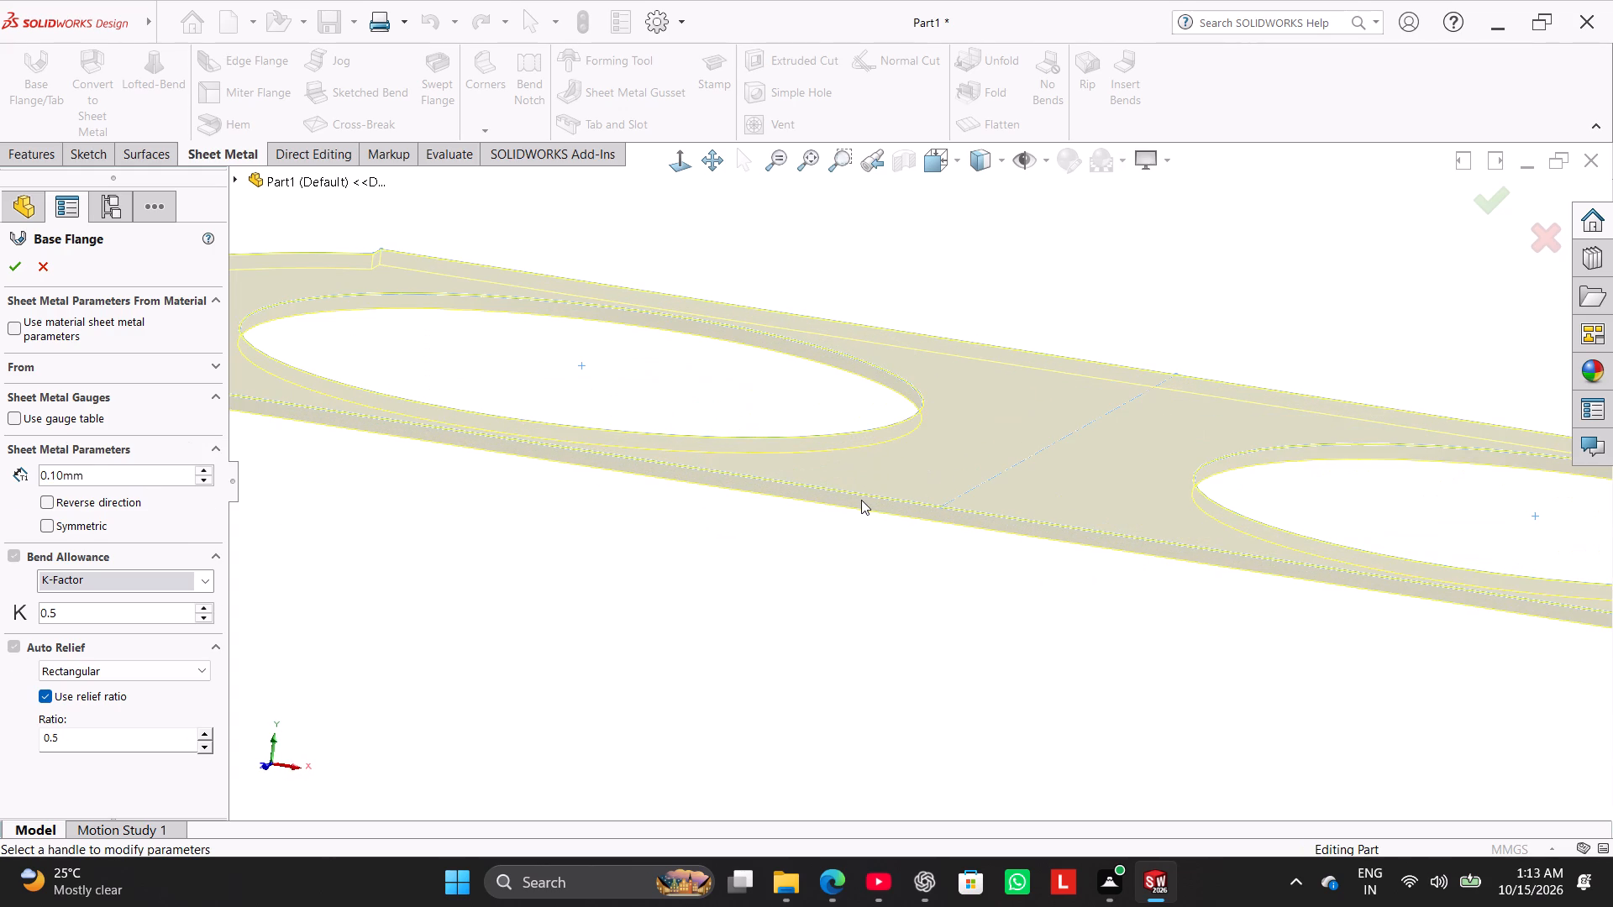
left_click(23, 469)
left_click(50, 502)
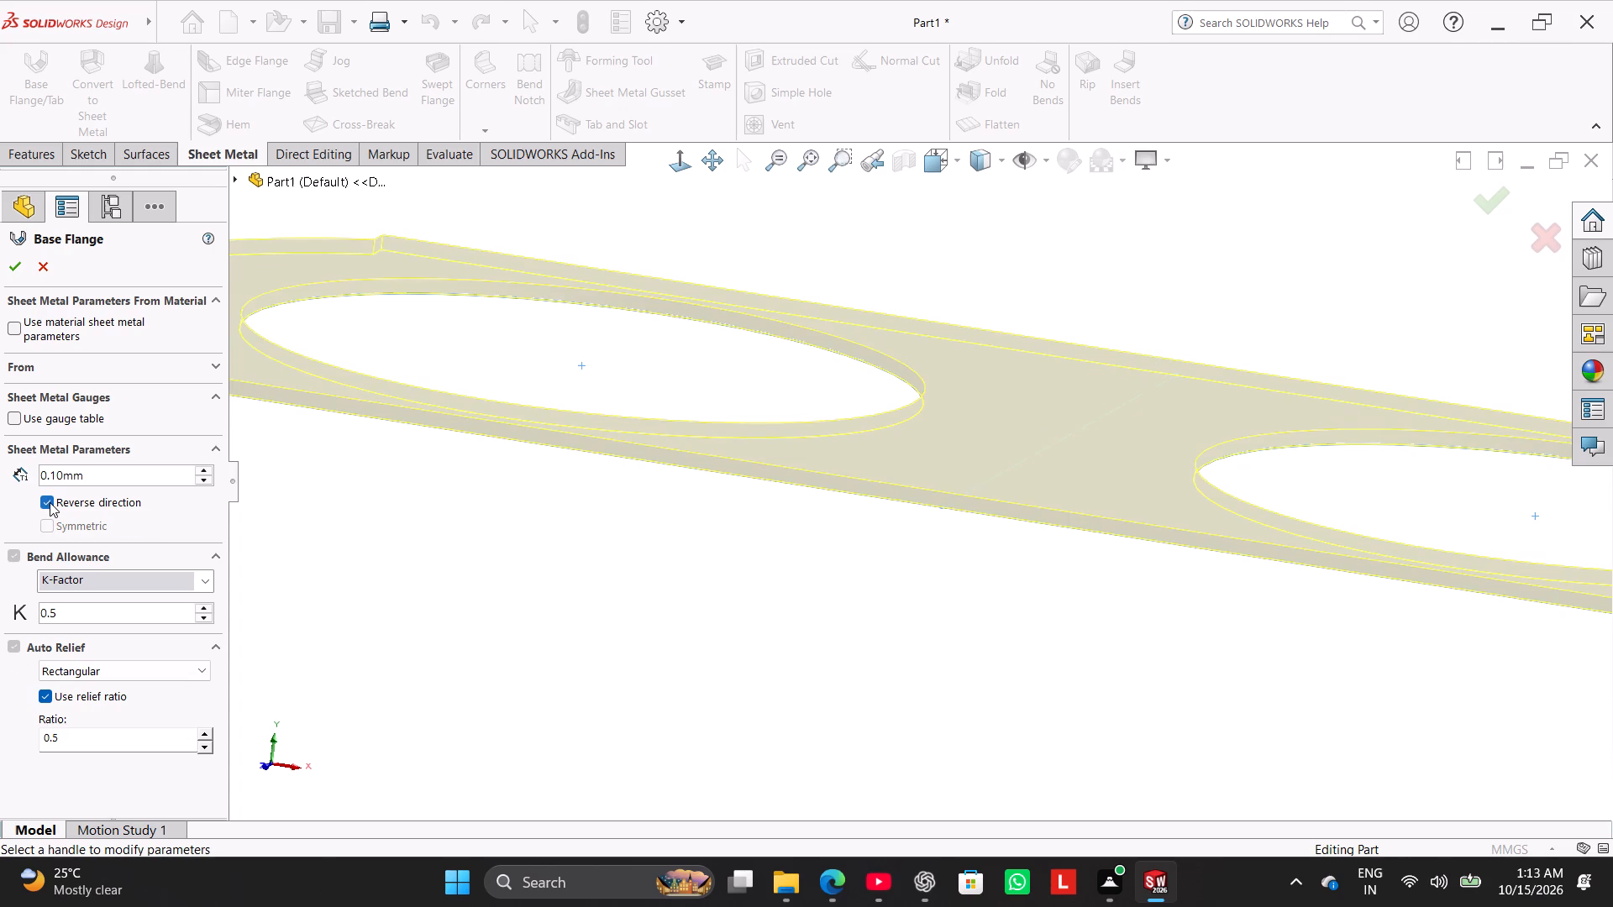
left_click(50, 502)
left_click(14, 266)
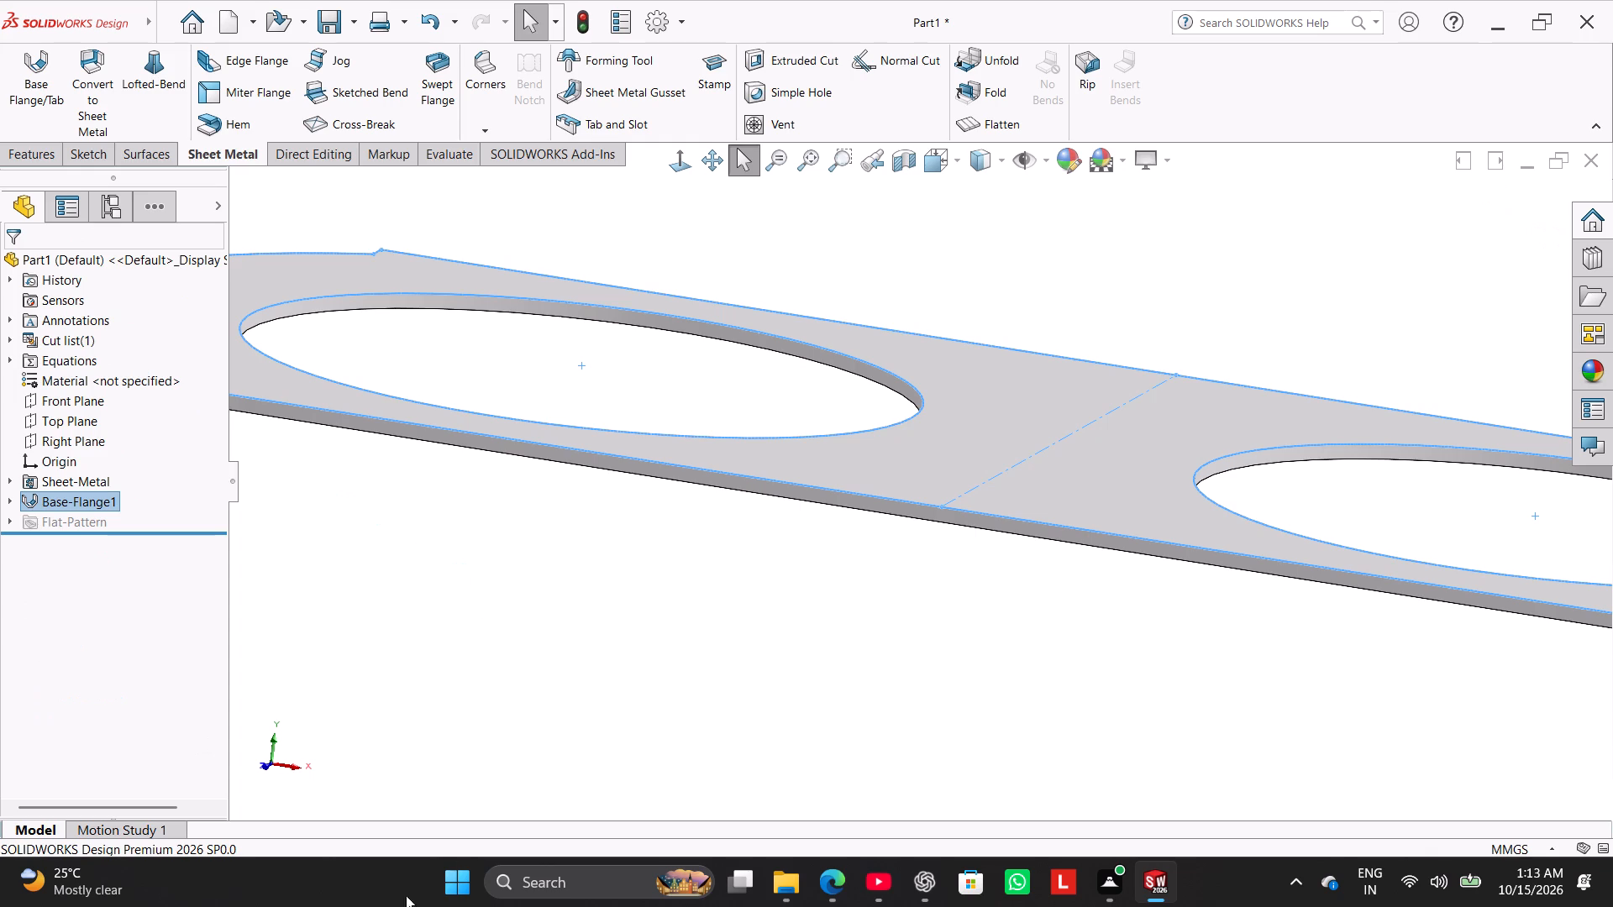
Apply the light gray color from the standard swatches to the base flange and show the part in isometric view.
scroll(629, 683, "up", 4)
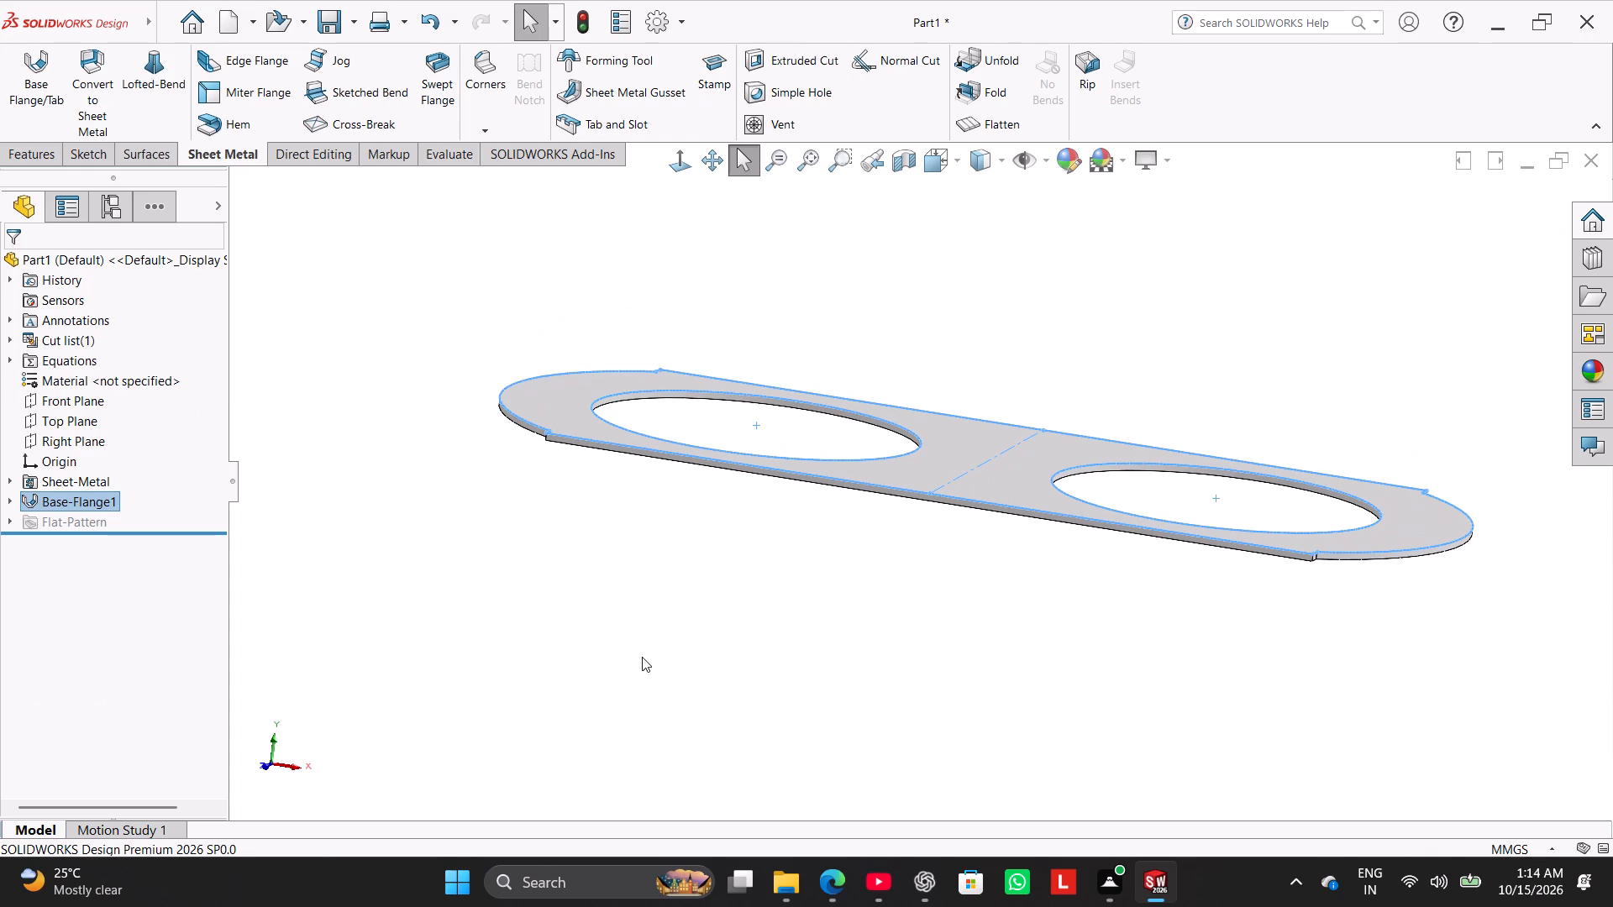
left_click(1072, 158)
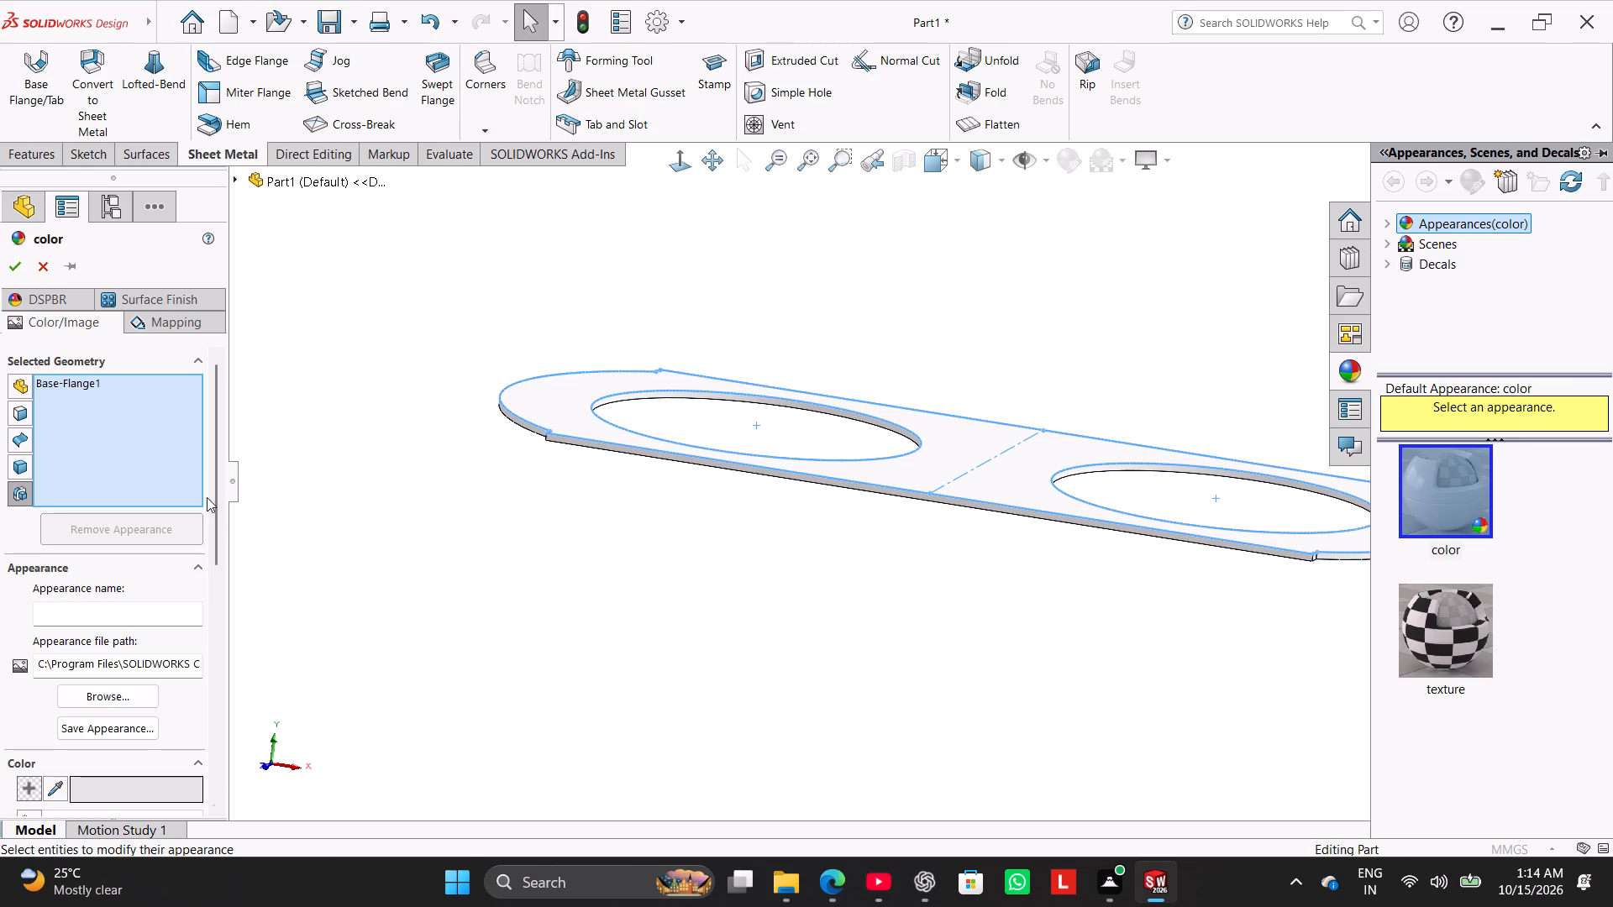
left_click_drag(218, 480, 229, 583)
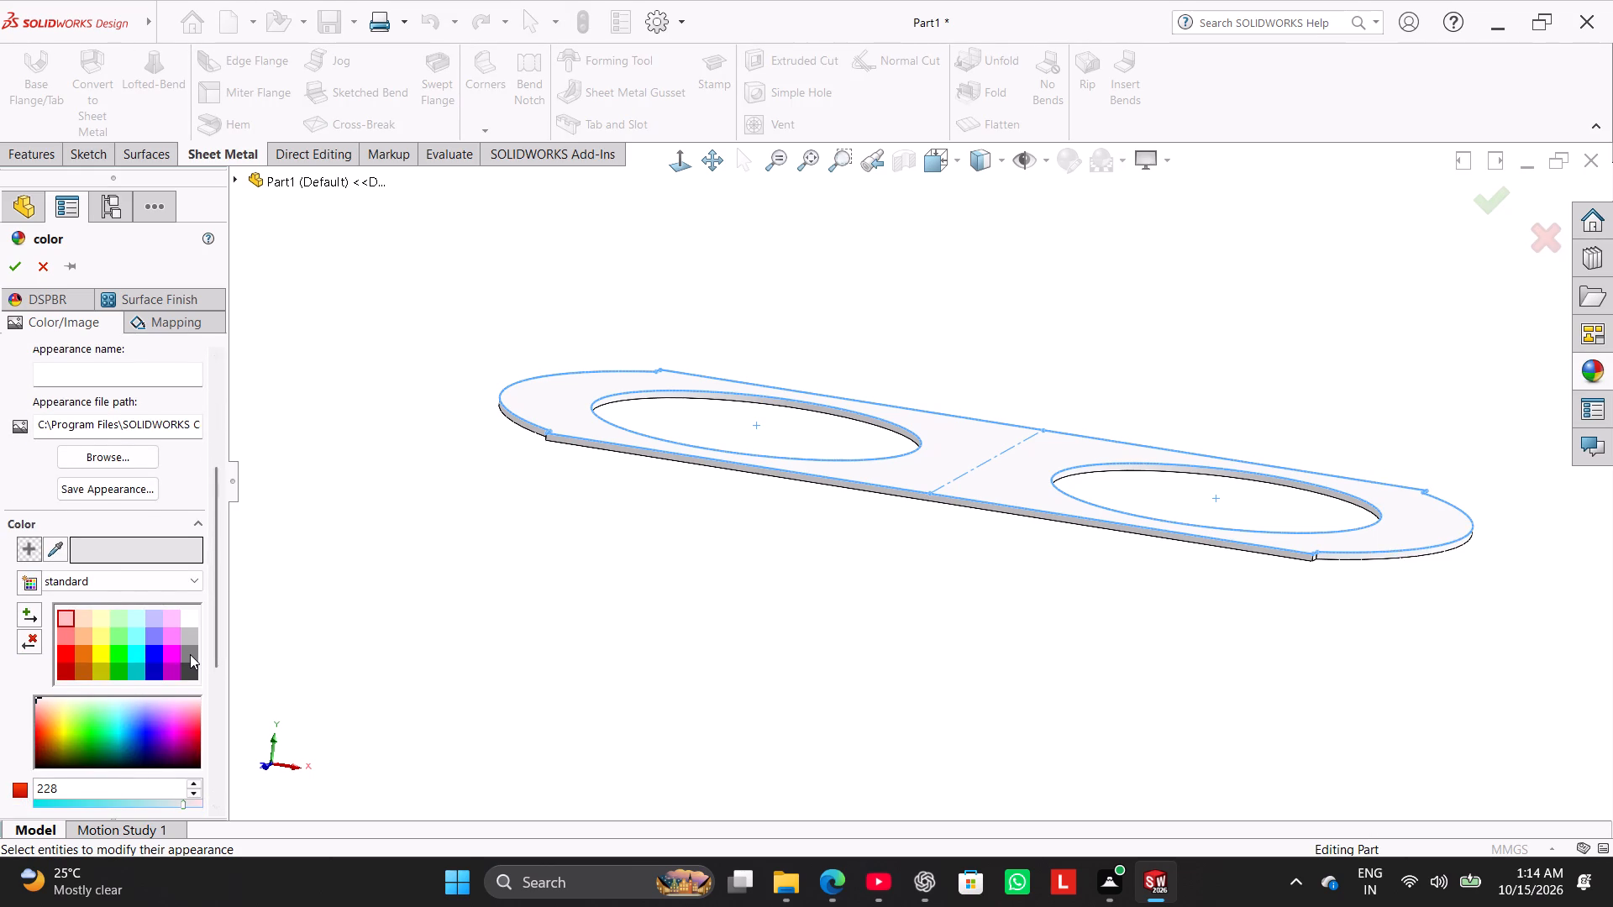
left_click(190, 654)
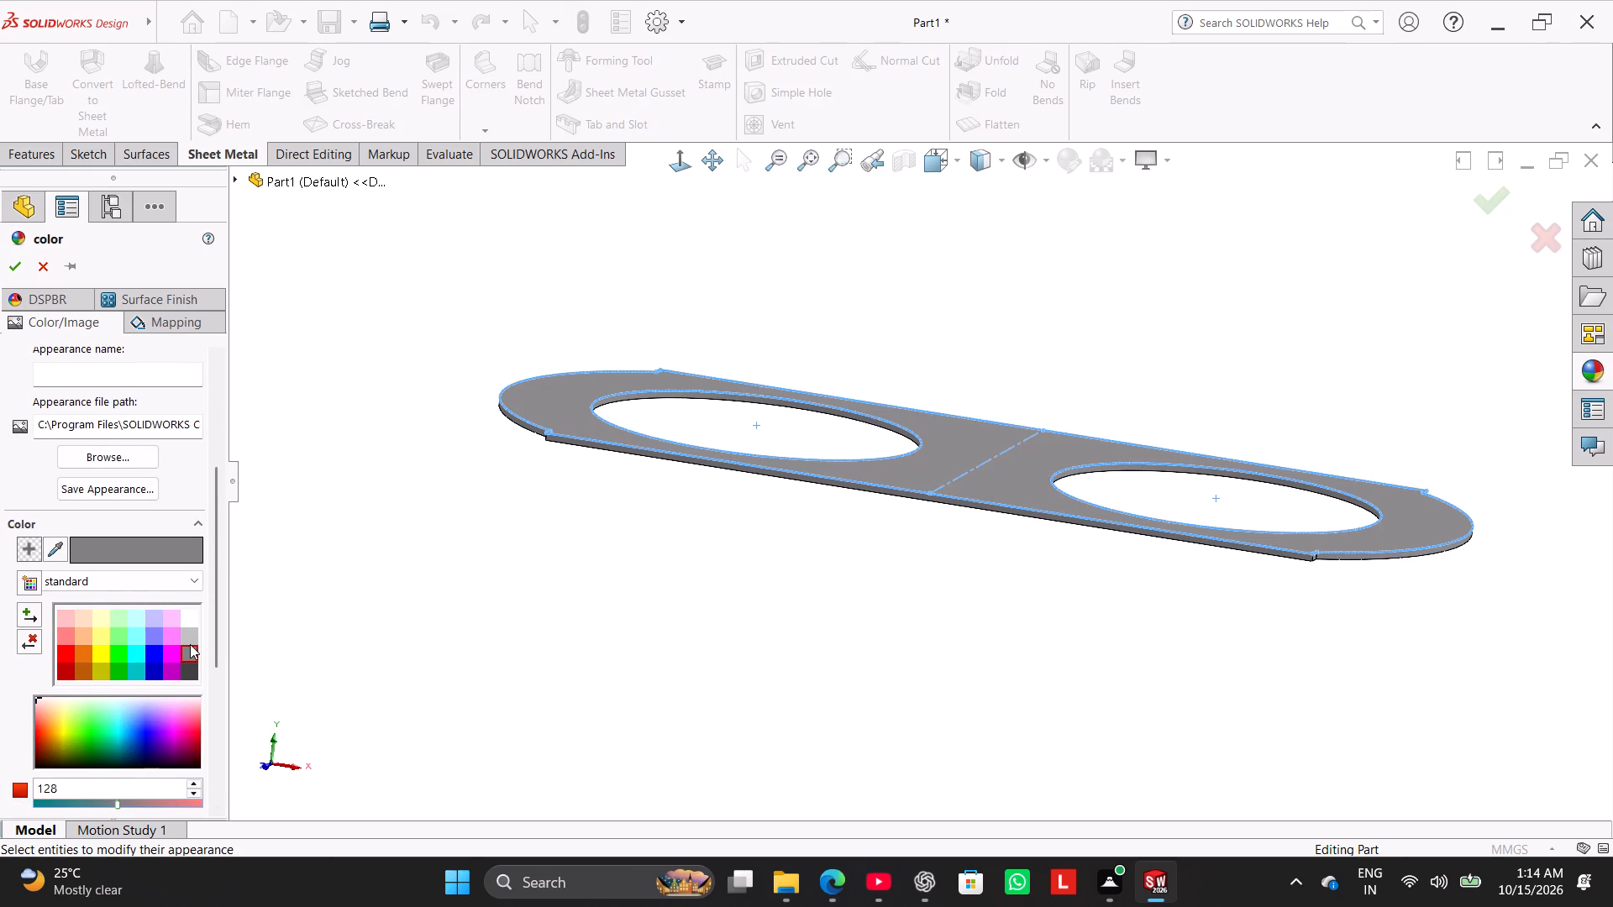
left_click(190, 639)
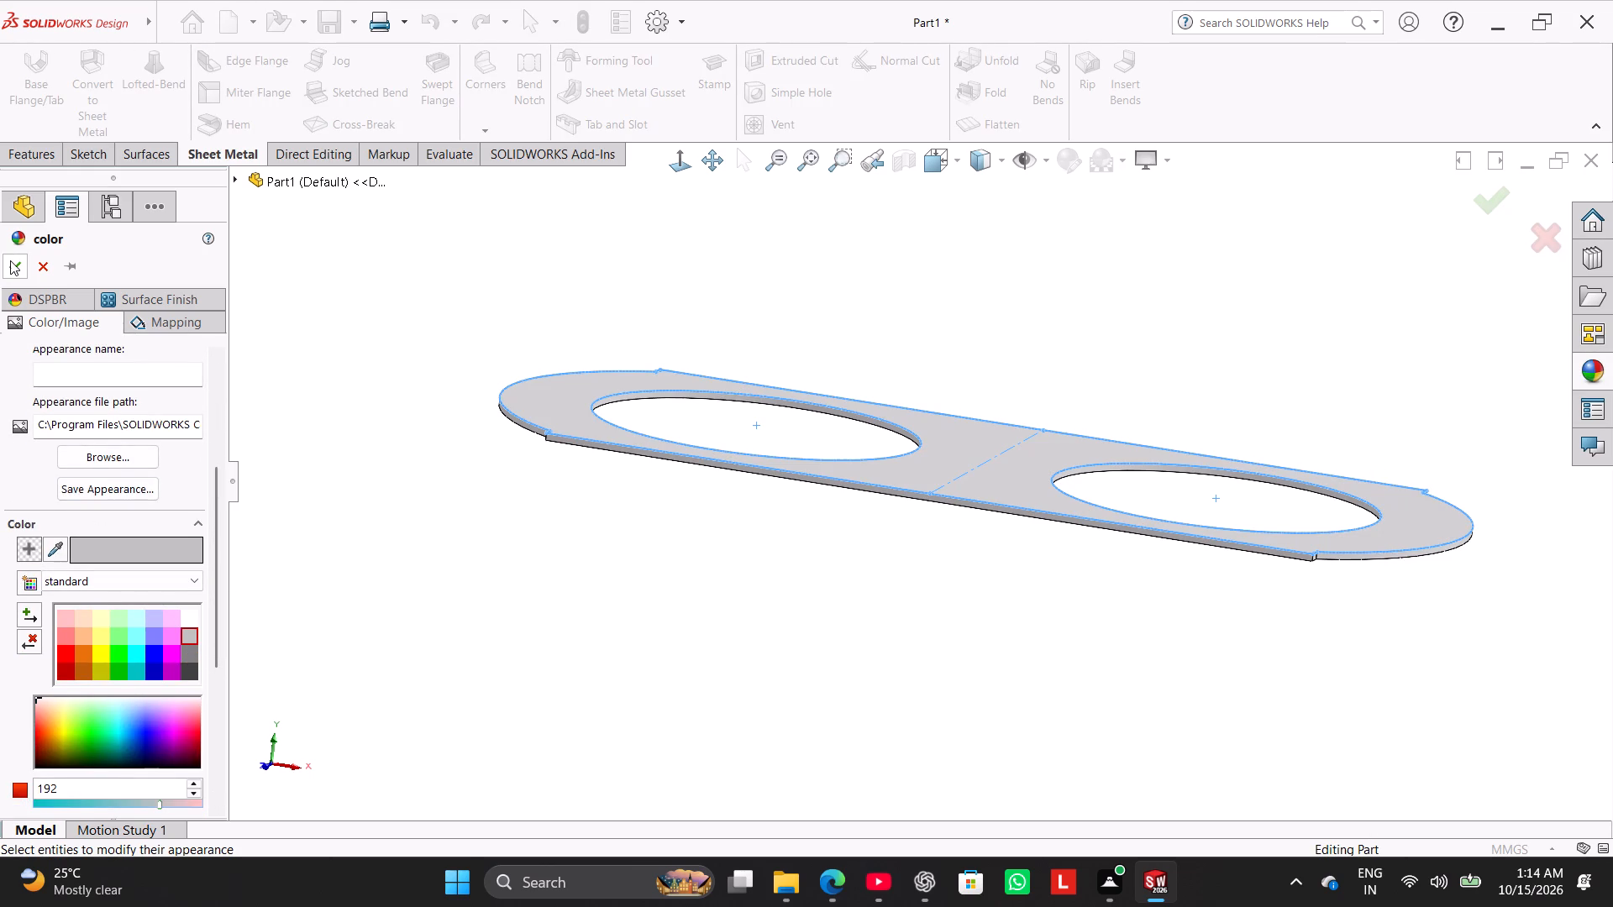
left_click(10, 260)
right_click_drag(423, 511, 596, 414)
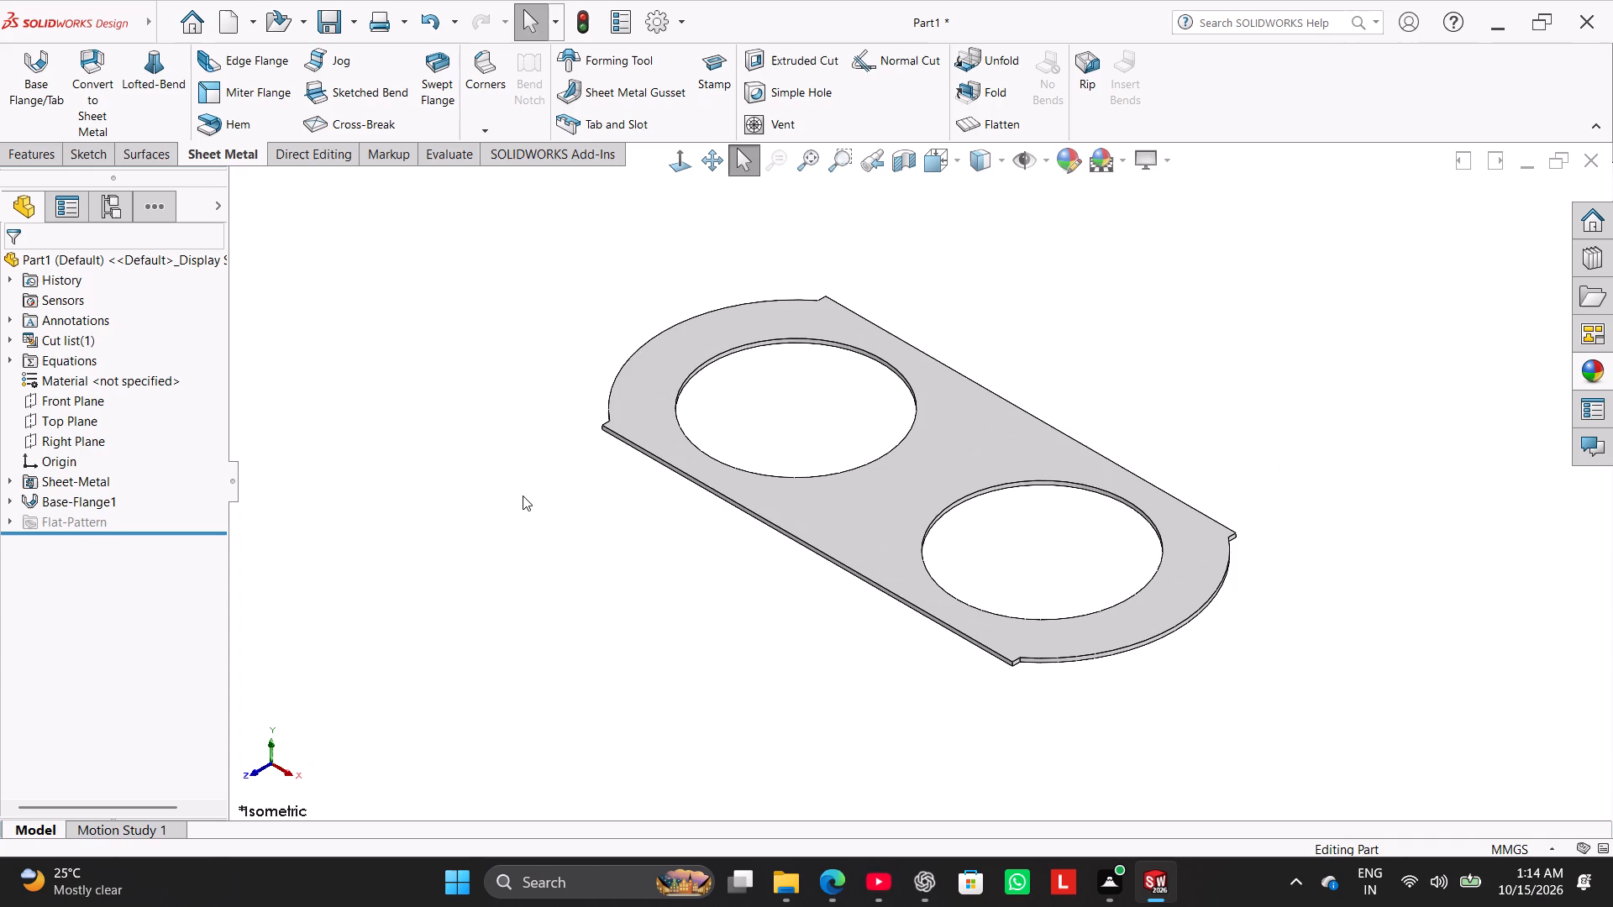
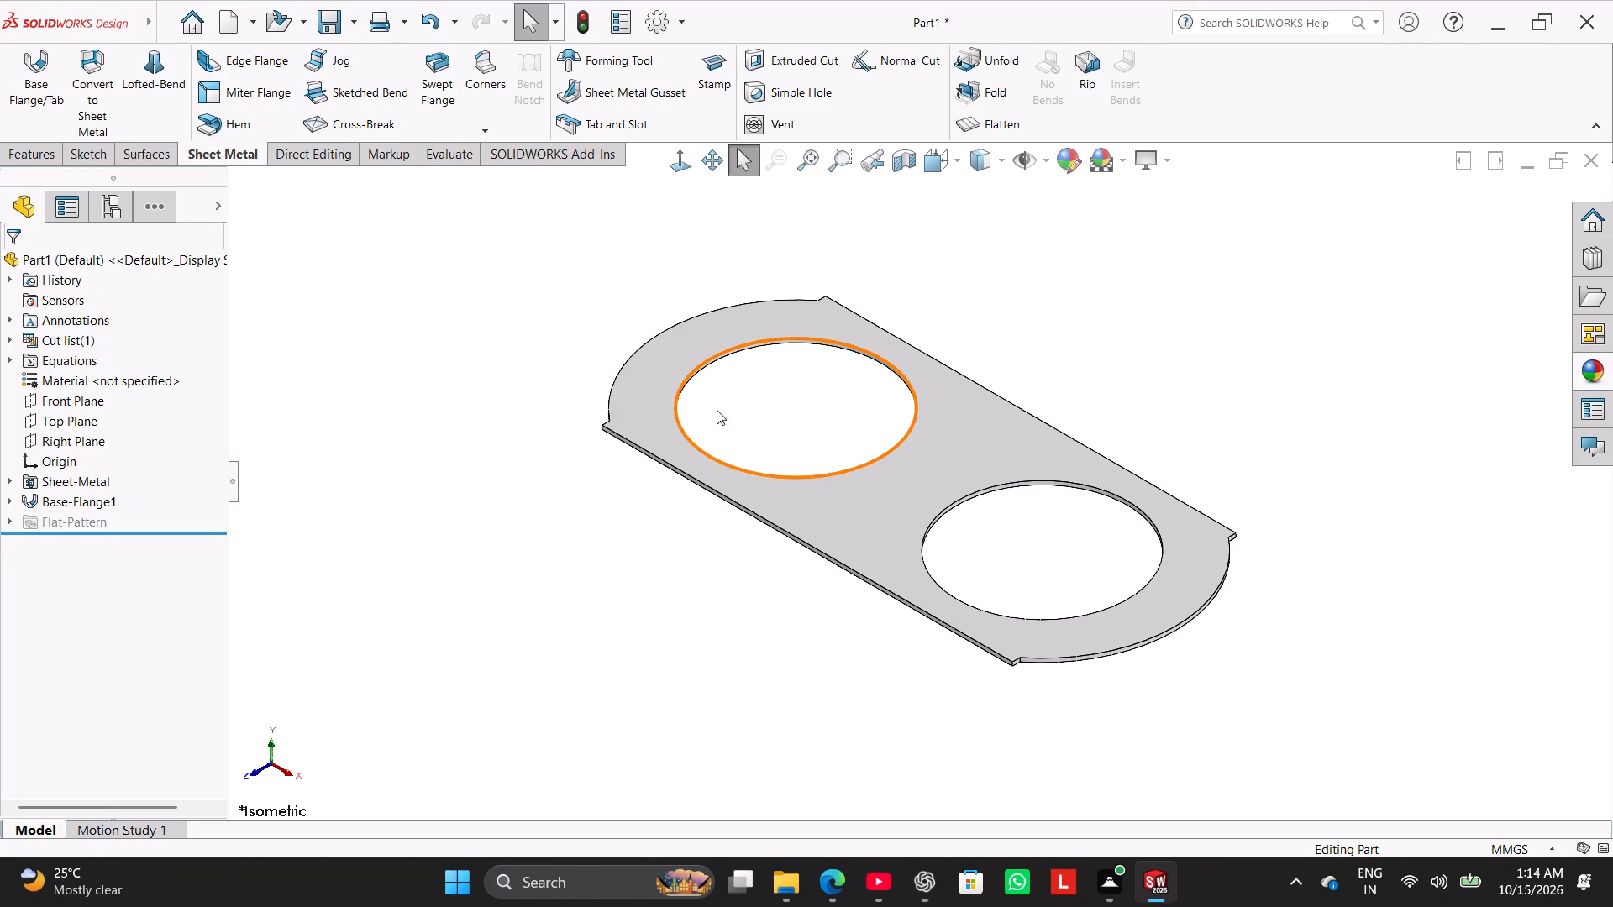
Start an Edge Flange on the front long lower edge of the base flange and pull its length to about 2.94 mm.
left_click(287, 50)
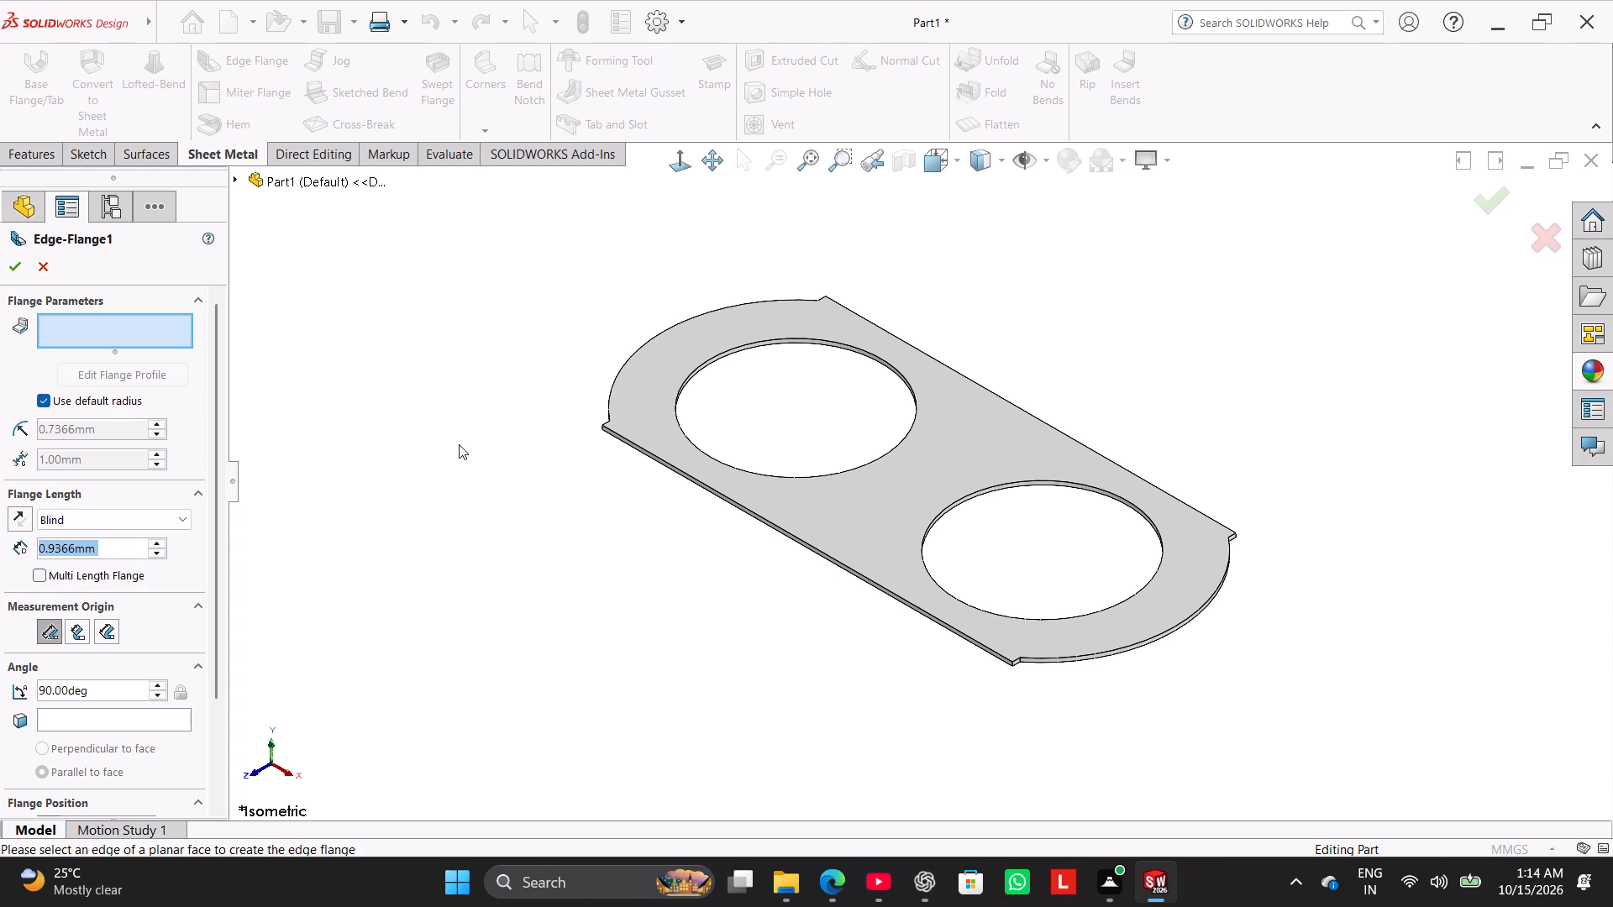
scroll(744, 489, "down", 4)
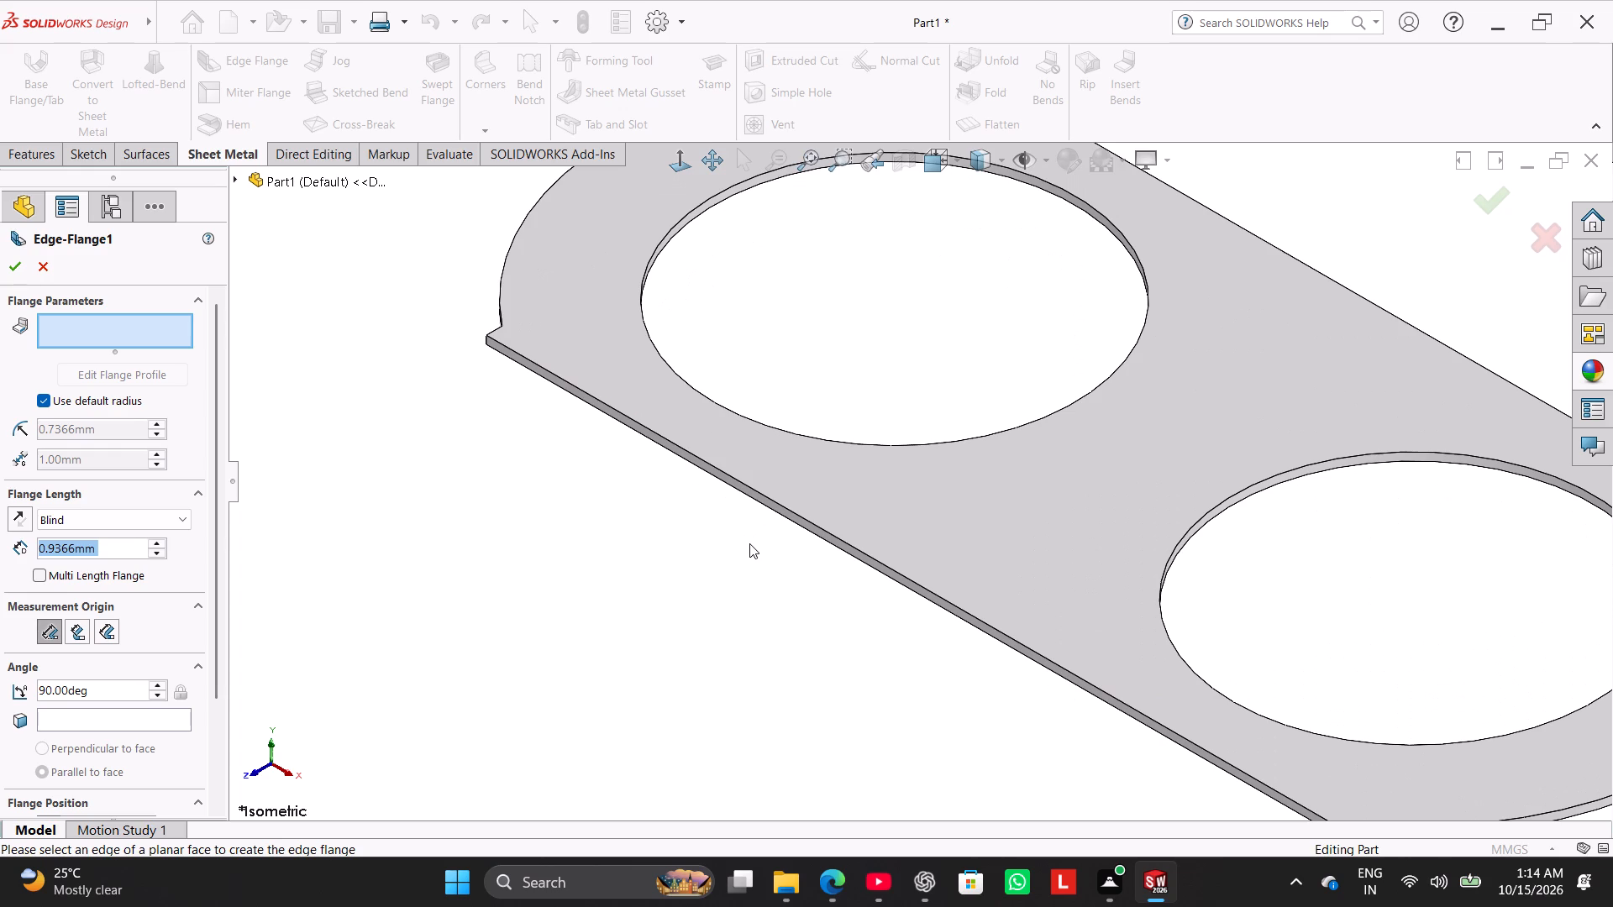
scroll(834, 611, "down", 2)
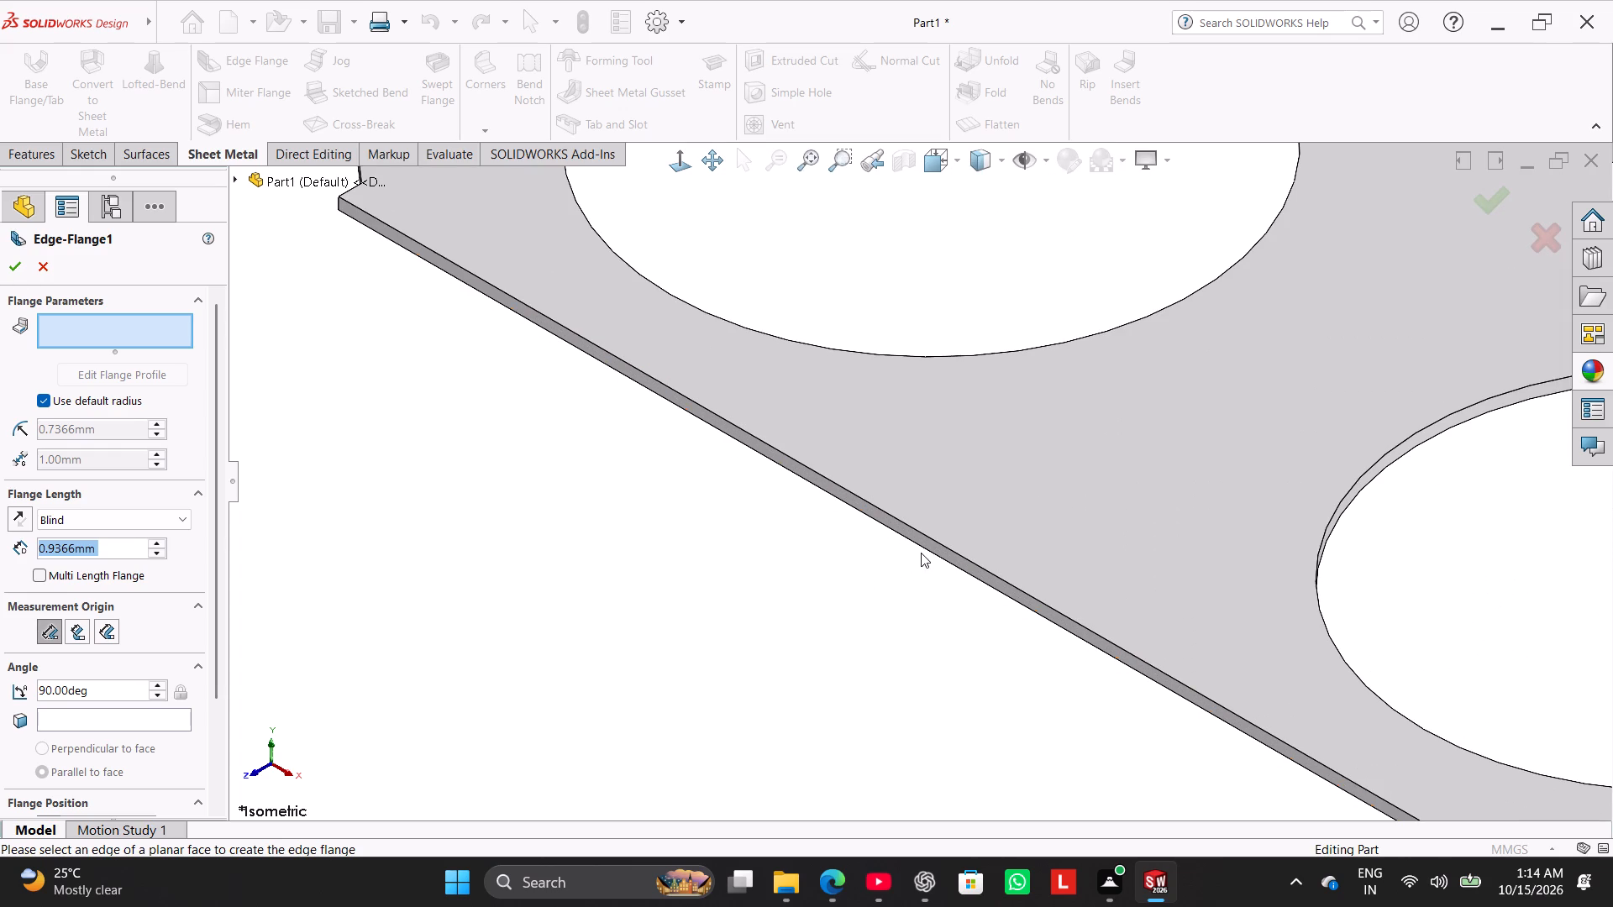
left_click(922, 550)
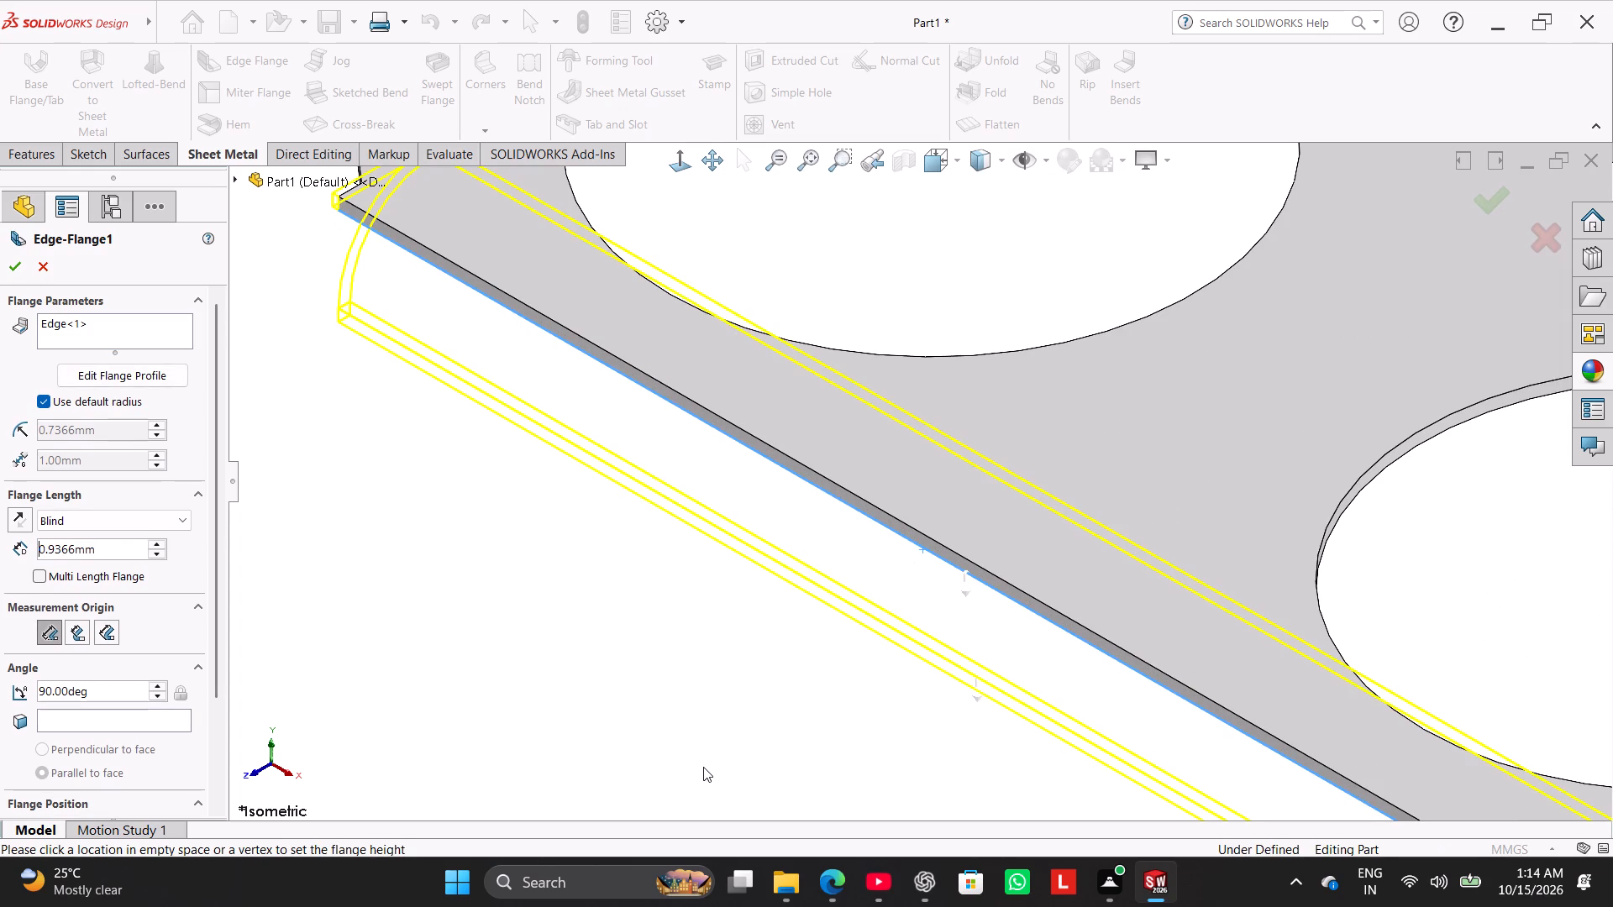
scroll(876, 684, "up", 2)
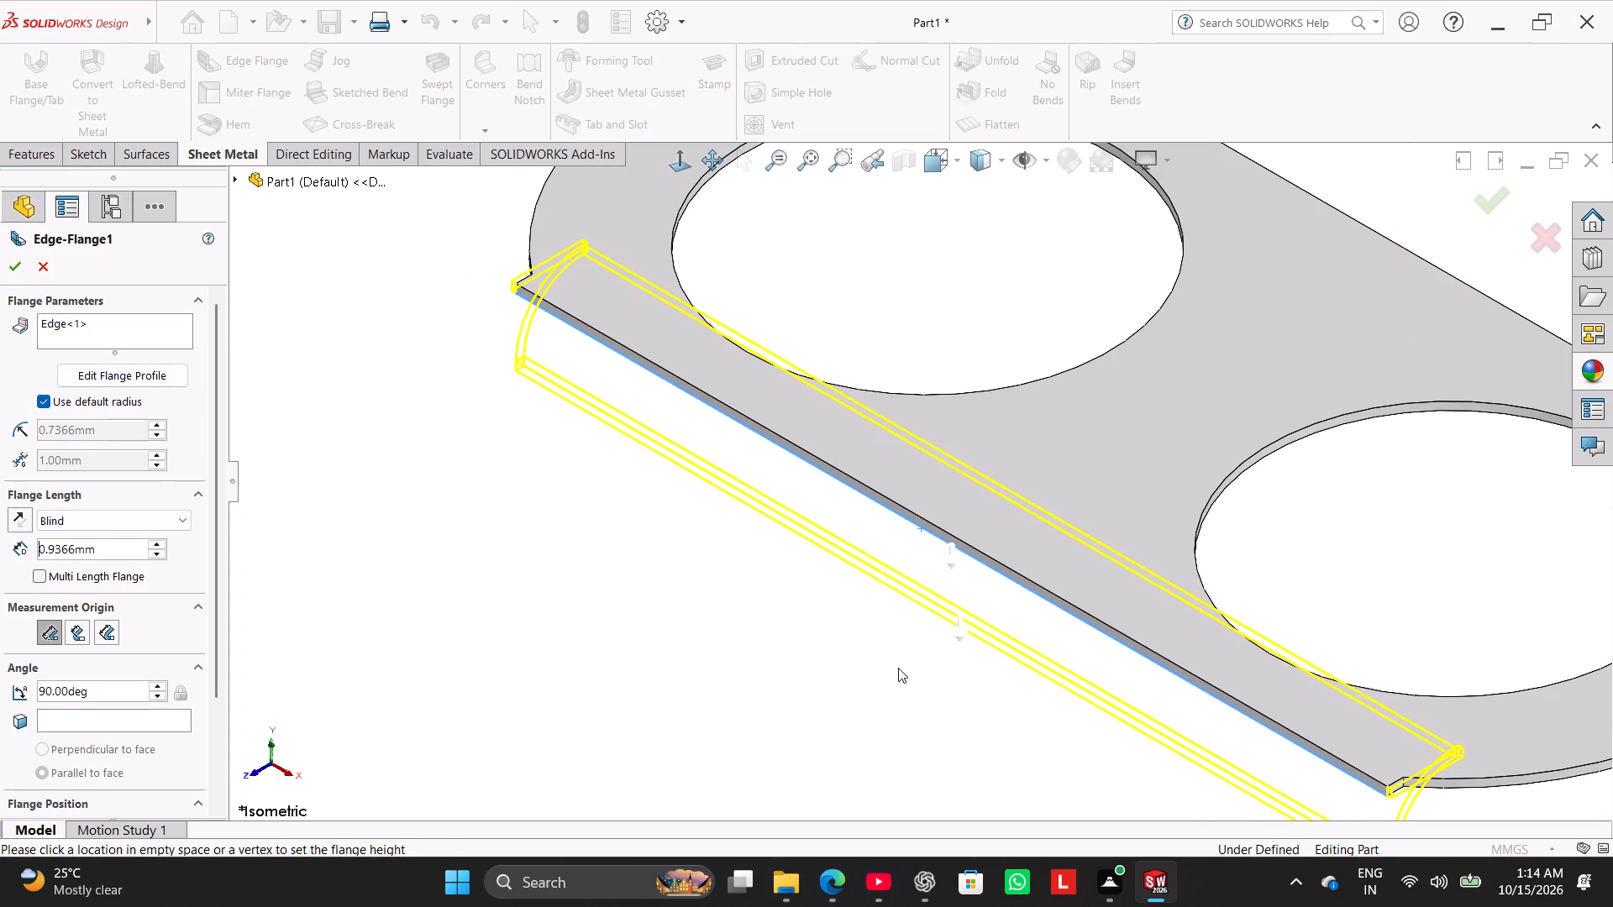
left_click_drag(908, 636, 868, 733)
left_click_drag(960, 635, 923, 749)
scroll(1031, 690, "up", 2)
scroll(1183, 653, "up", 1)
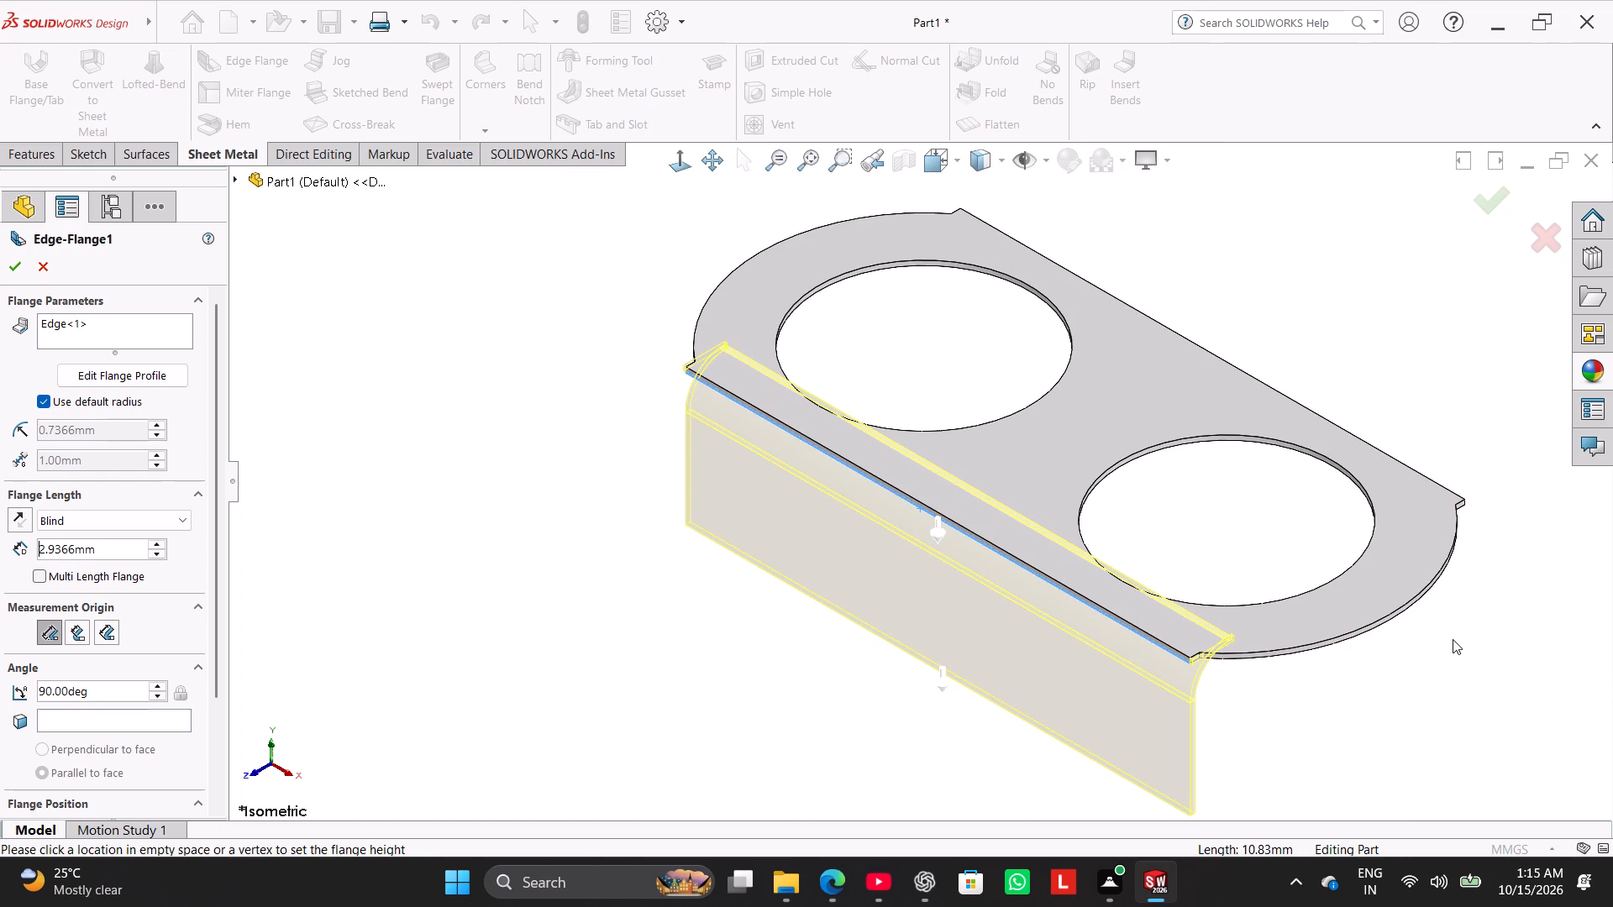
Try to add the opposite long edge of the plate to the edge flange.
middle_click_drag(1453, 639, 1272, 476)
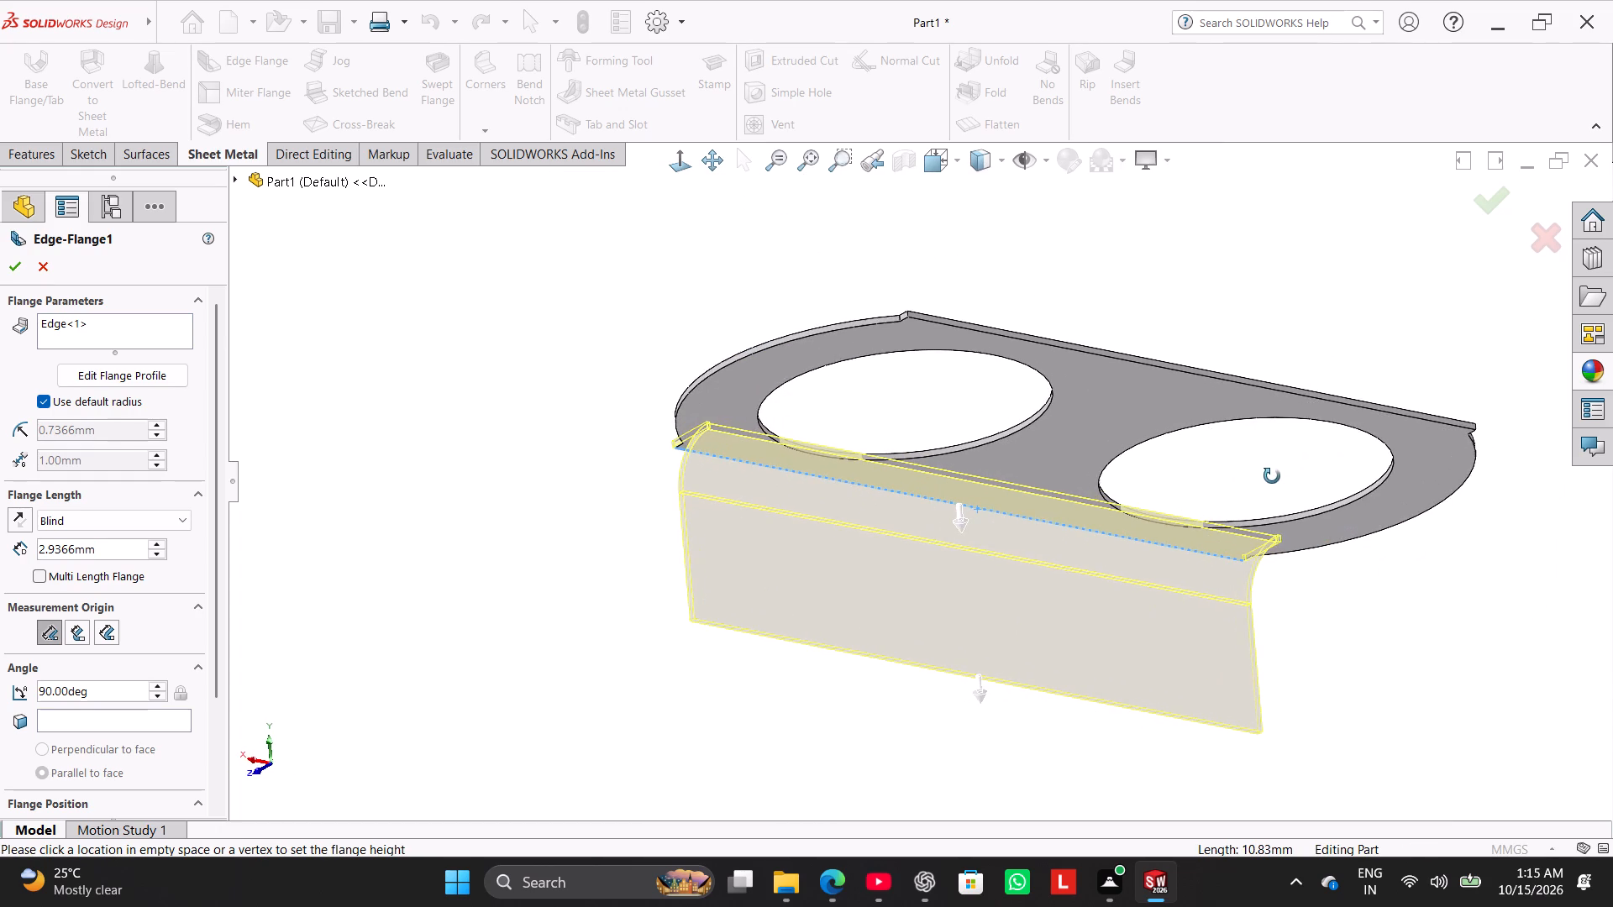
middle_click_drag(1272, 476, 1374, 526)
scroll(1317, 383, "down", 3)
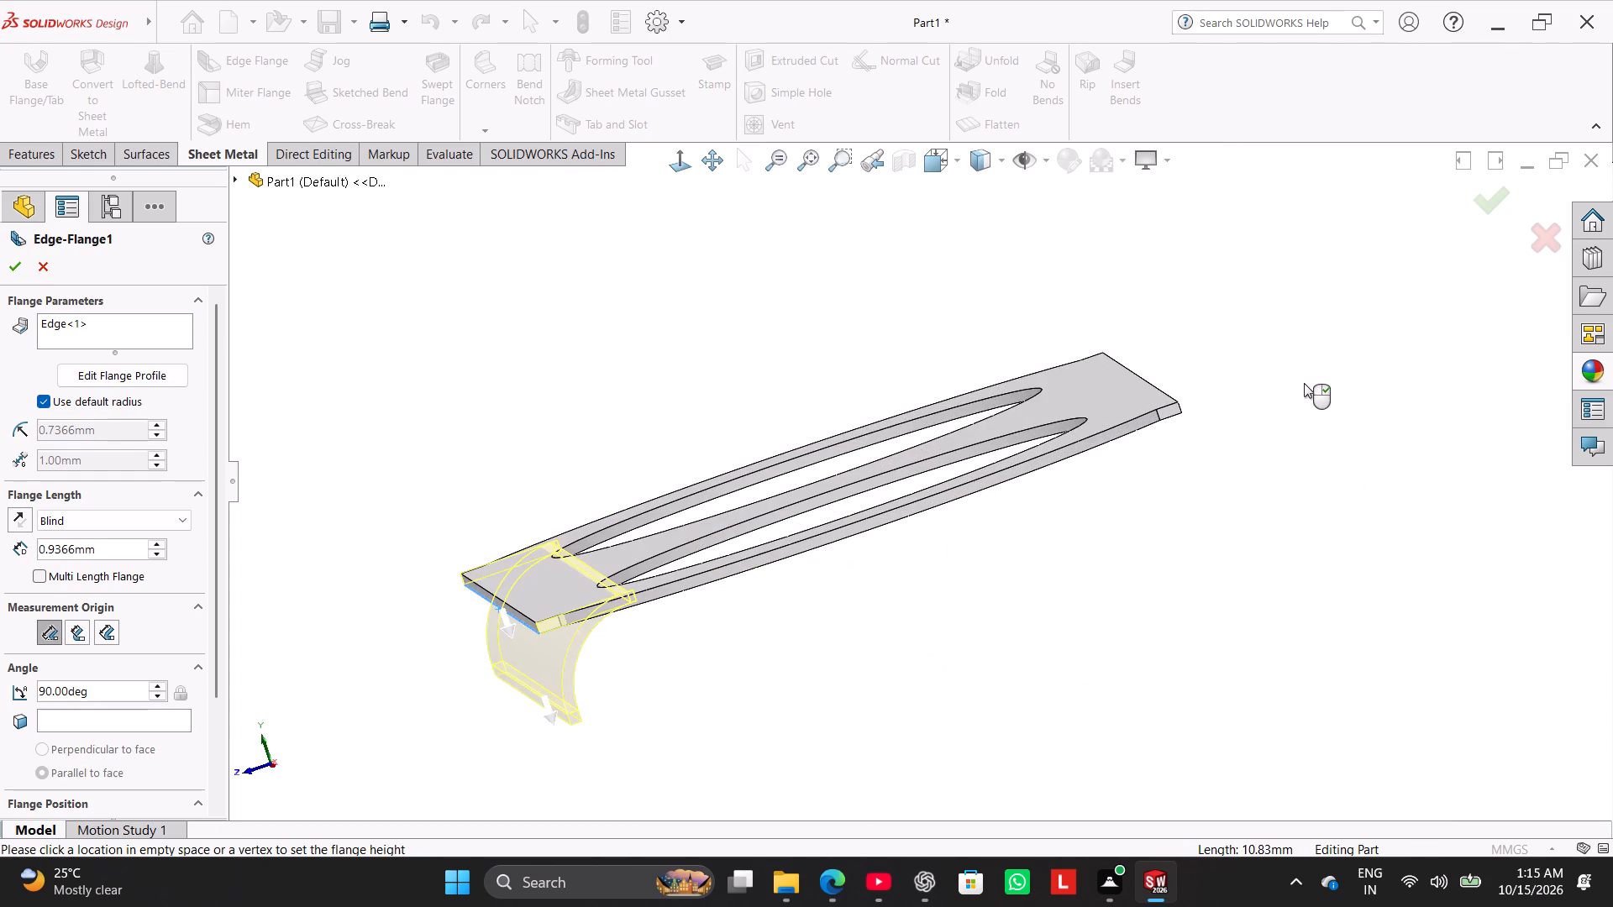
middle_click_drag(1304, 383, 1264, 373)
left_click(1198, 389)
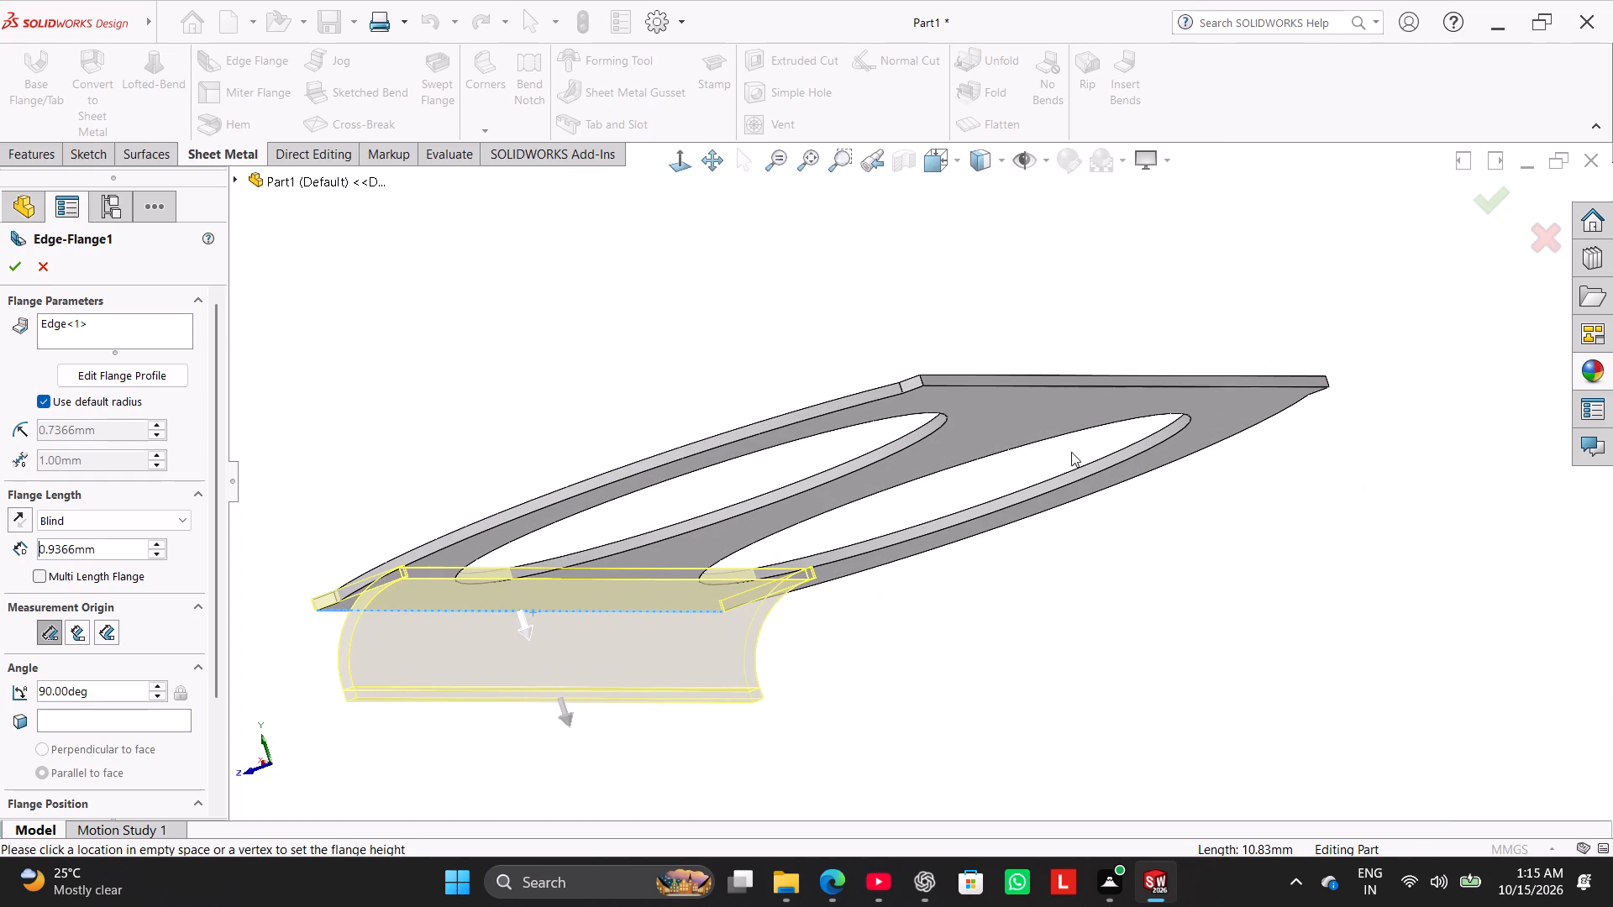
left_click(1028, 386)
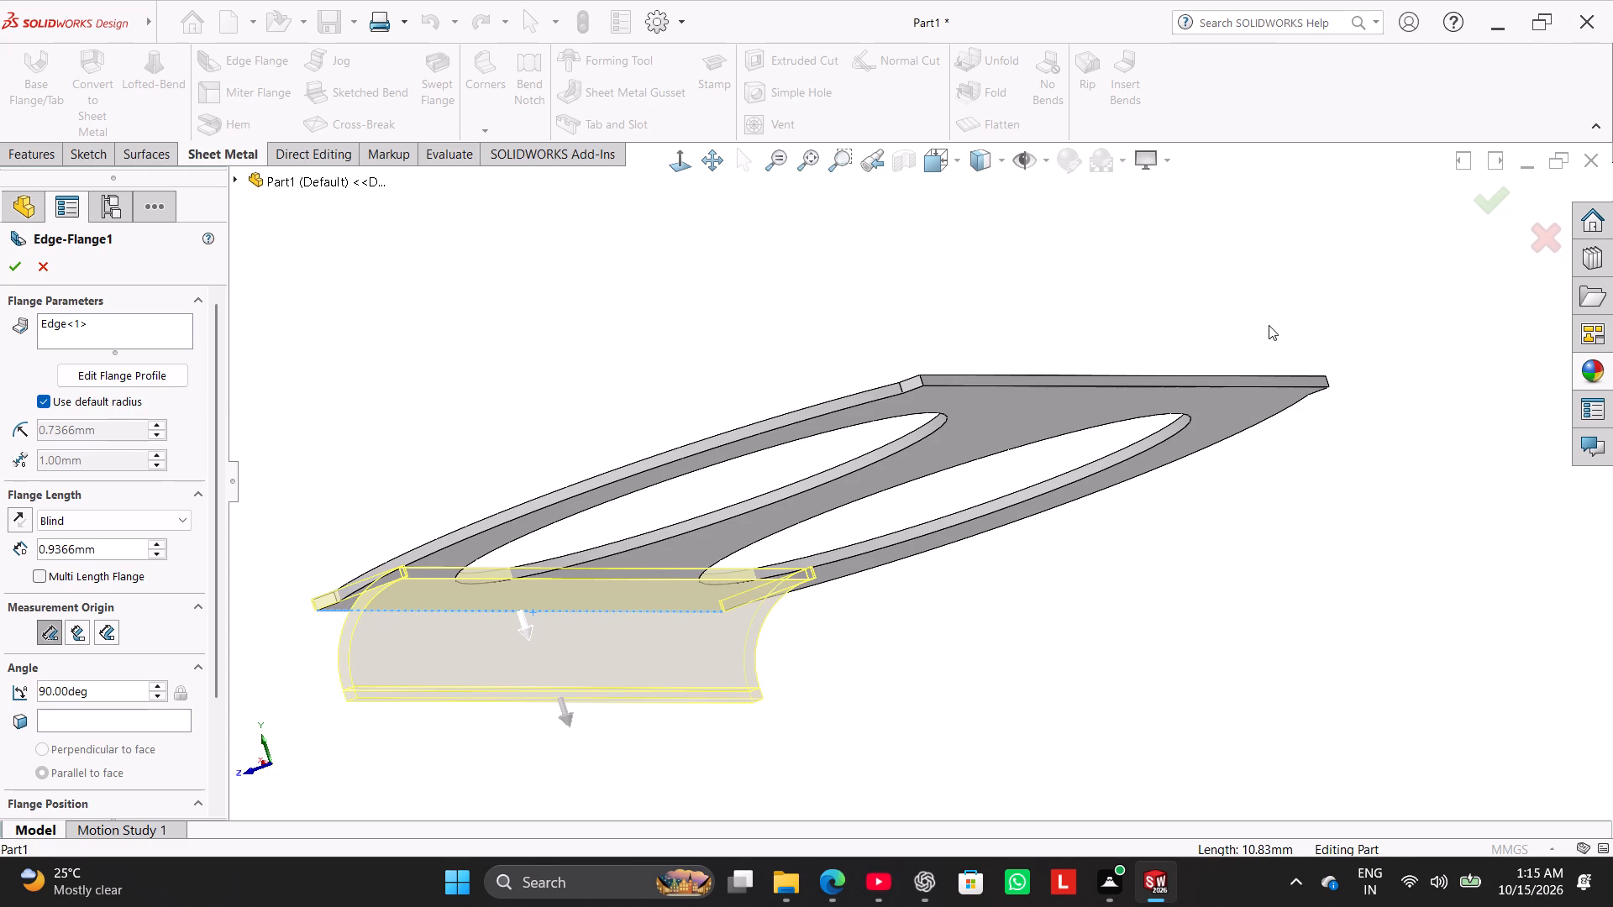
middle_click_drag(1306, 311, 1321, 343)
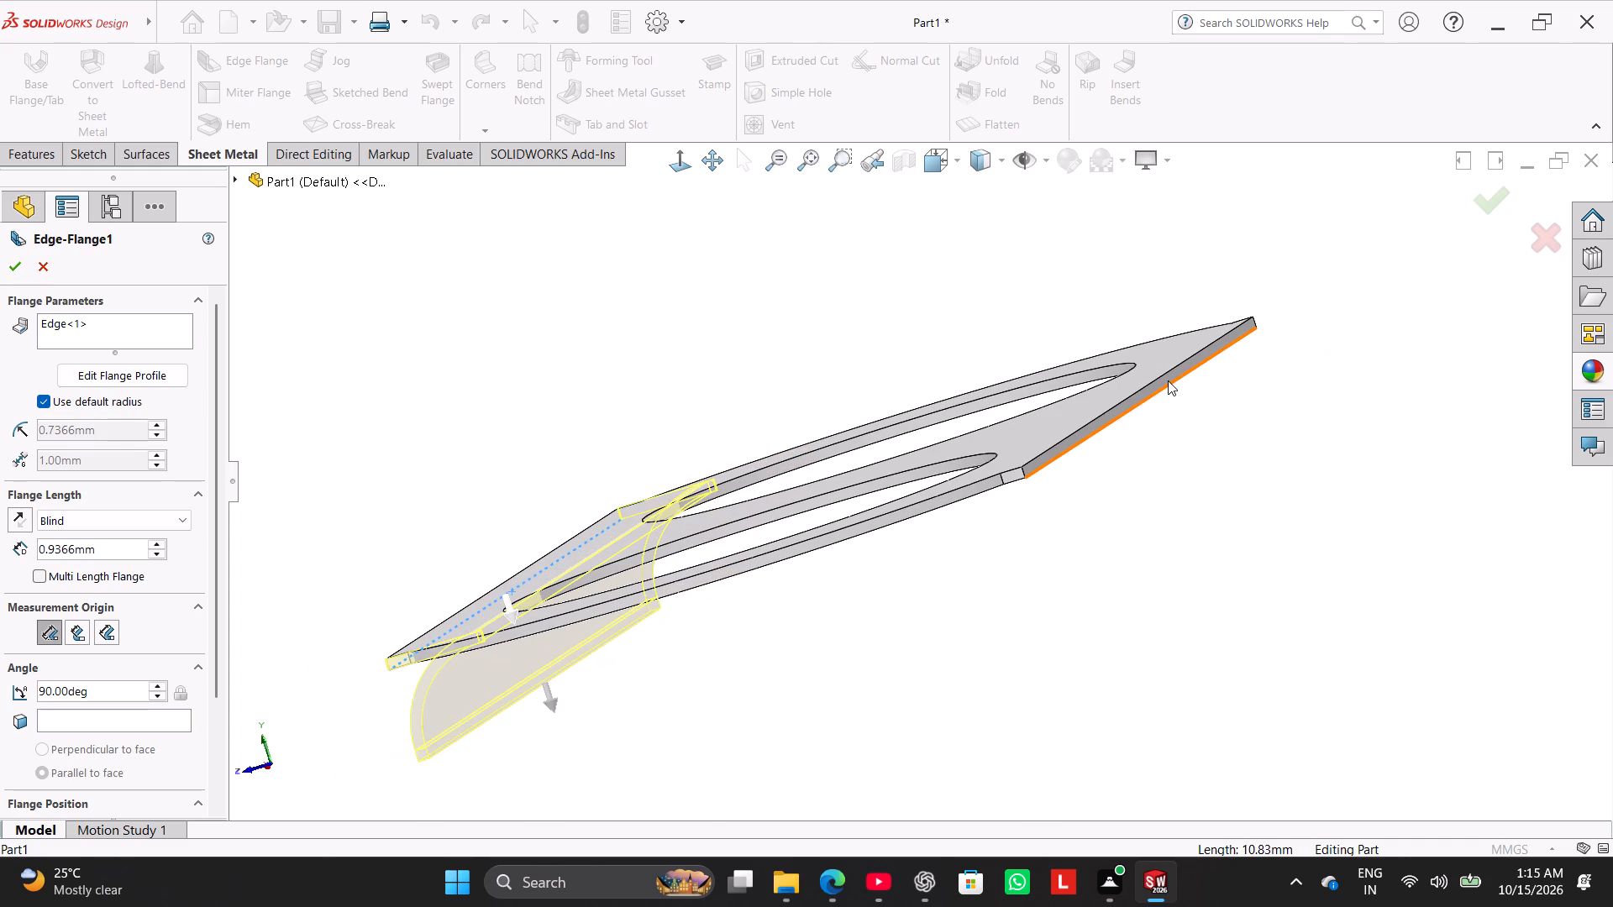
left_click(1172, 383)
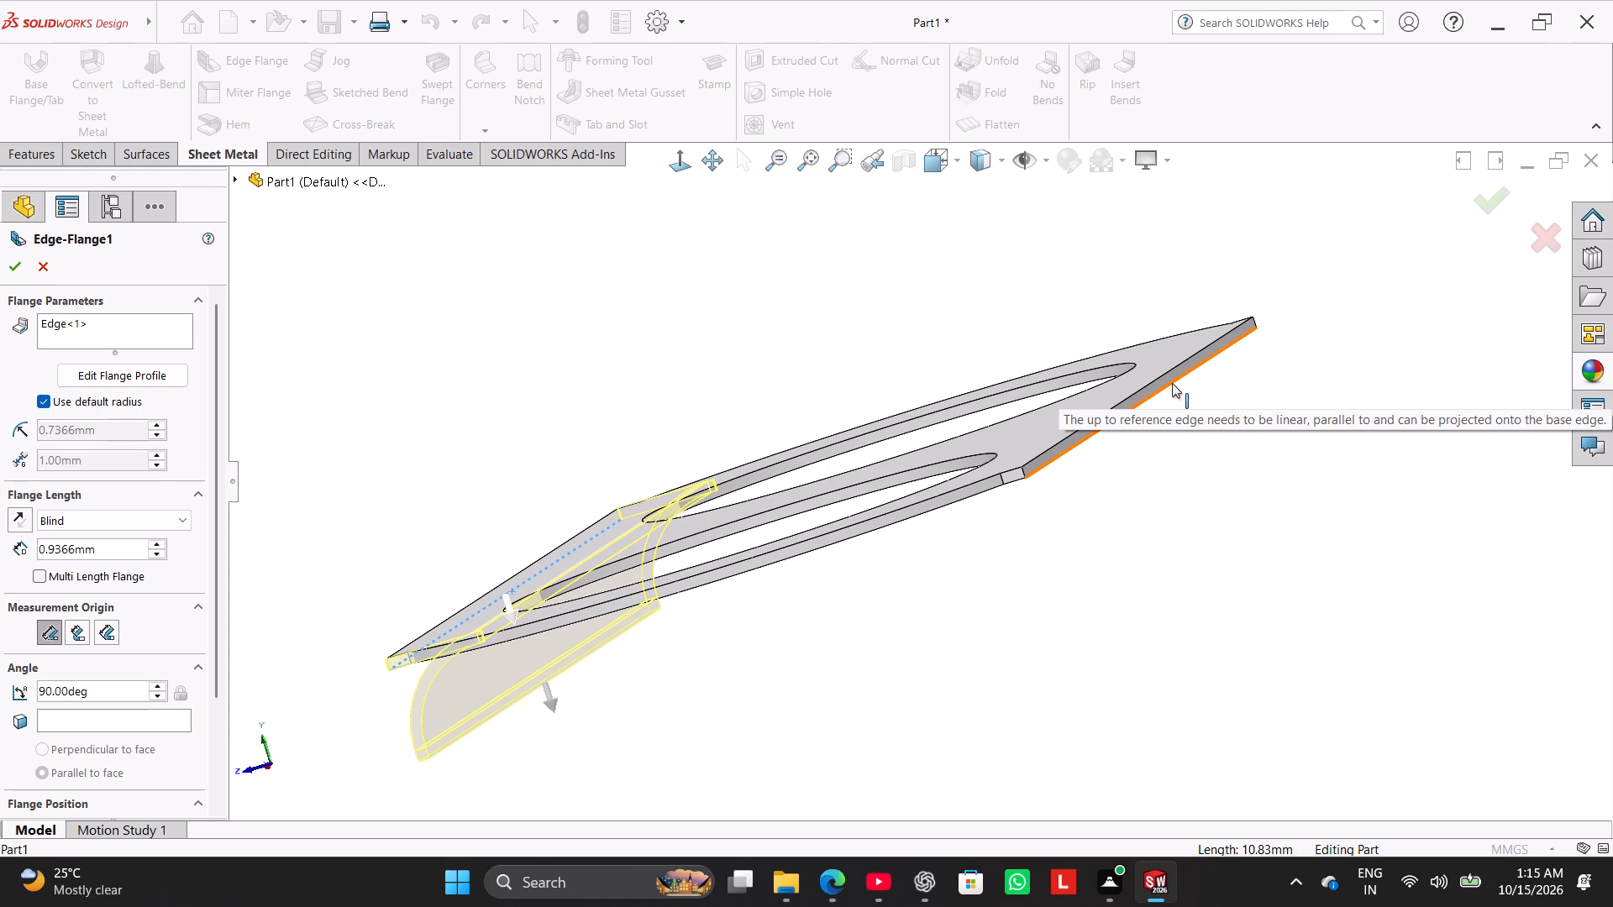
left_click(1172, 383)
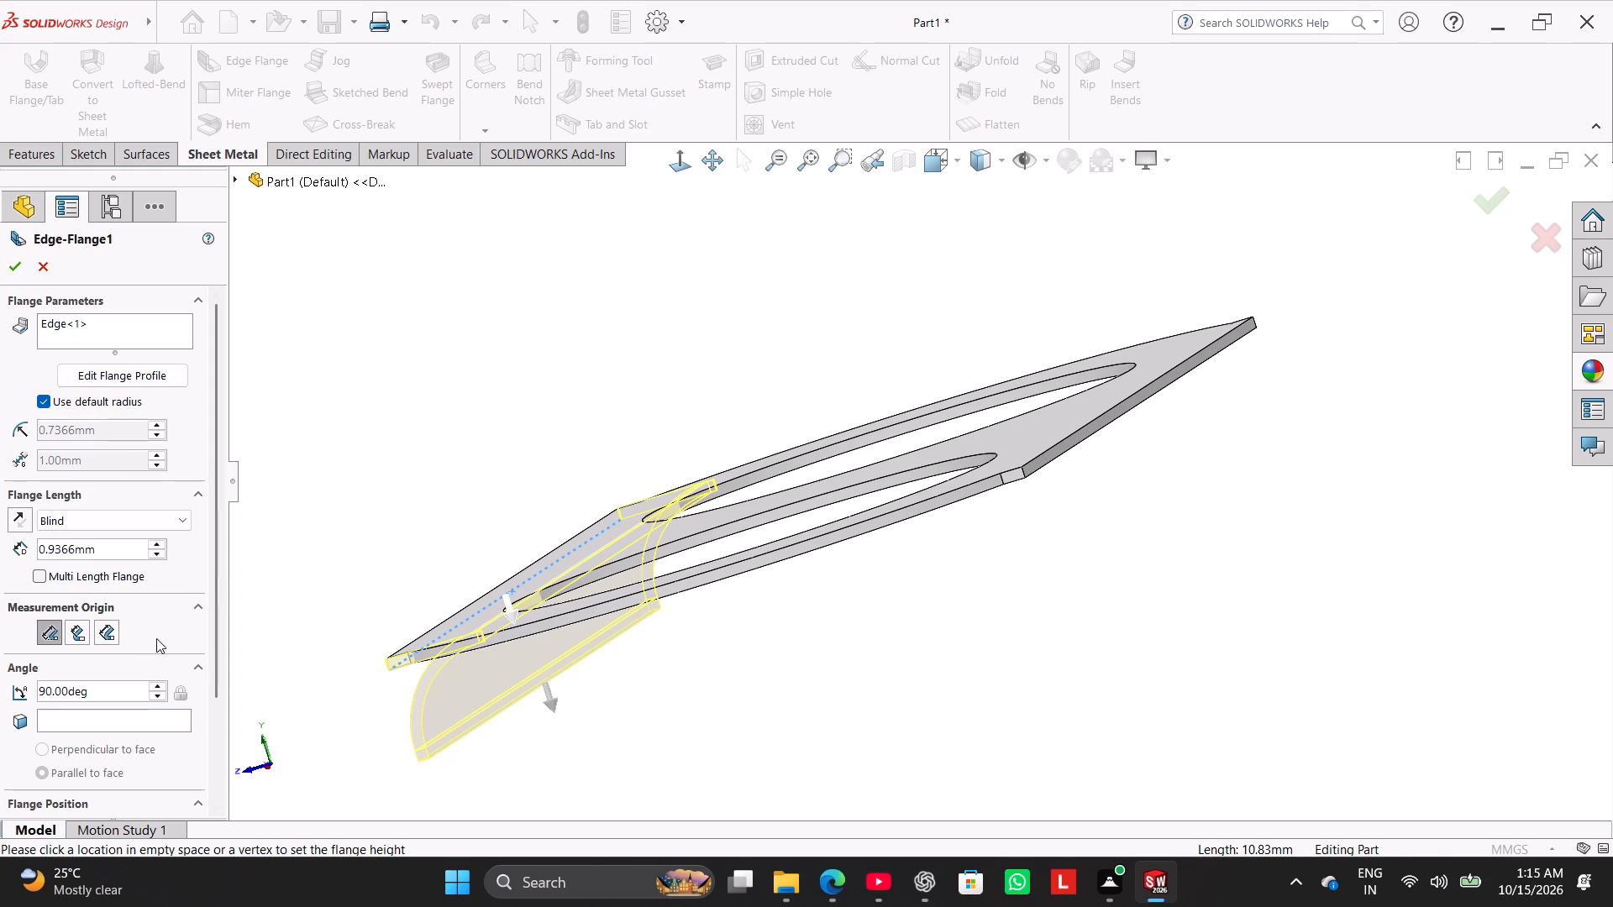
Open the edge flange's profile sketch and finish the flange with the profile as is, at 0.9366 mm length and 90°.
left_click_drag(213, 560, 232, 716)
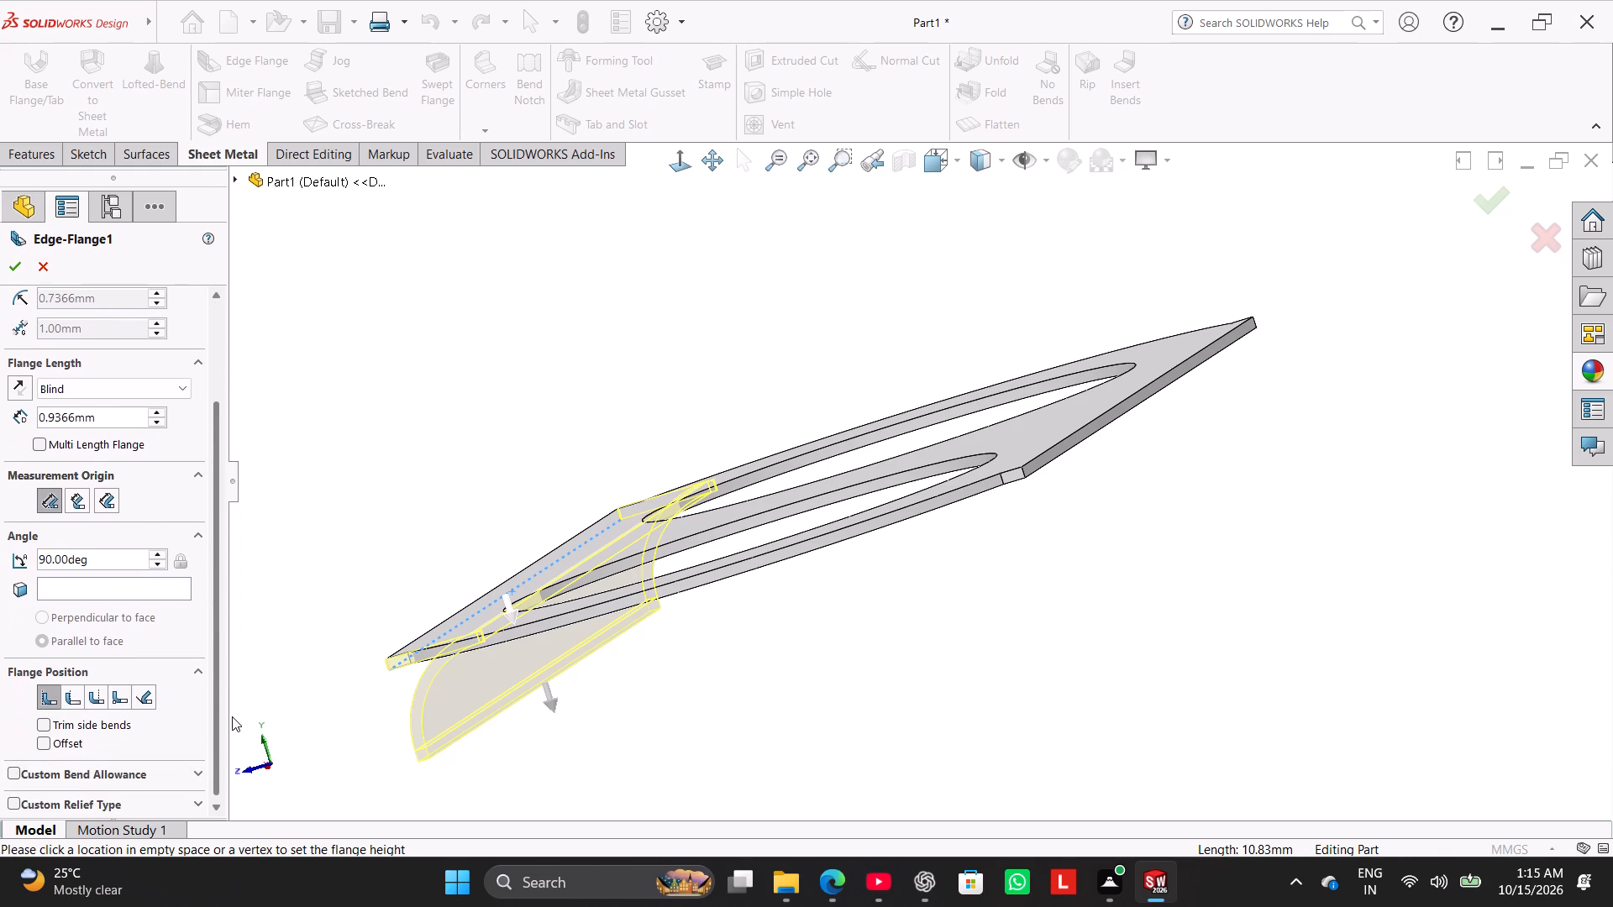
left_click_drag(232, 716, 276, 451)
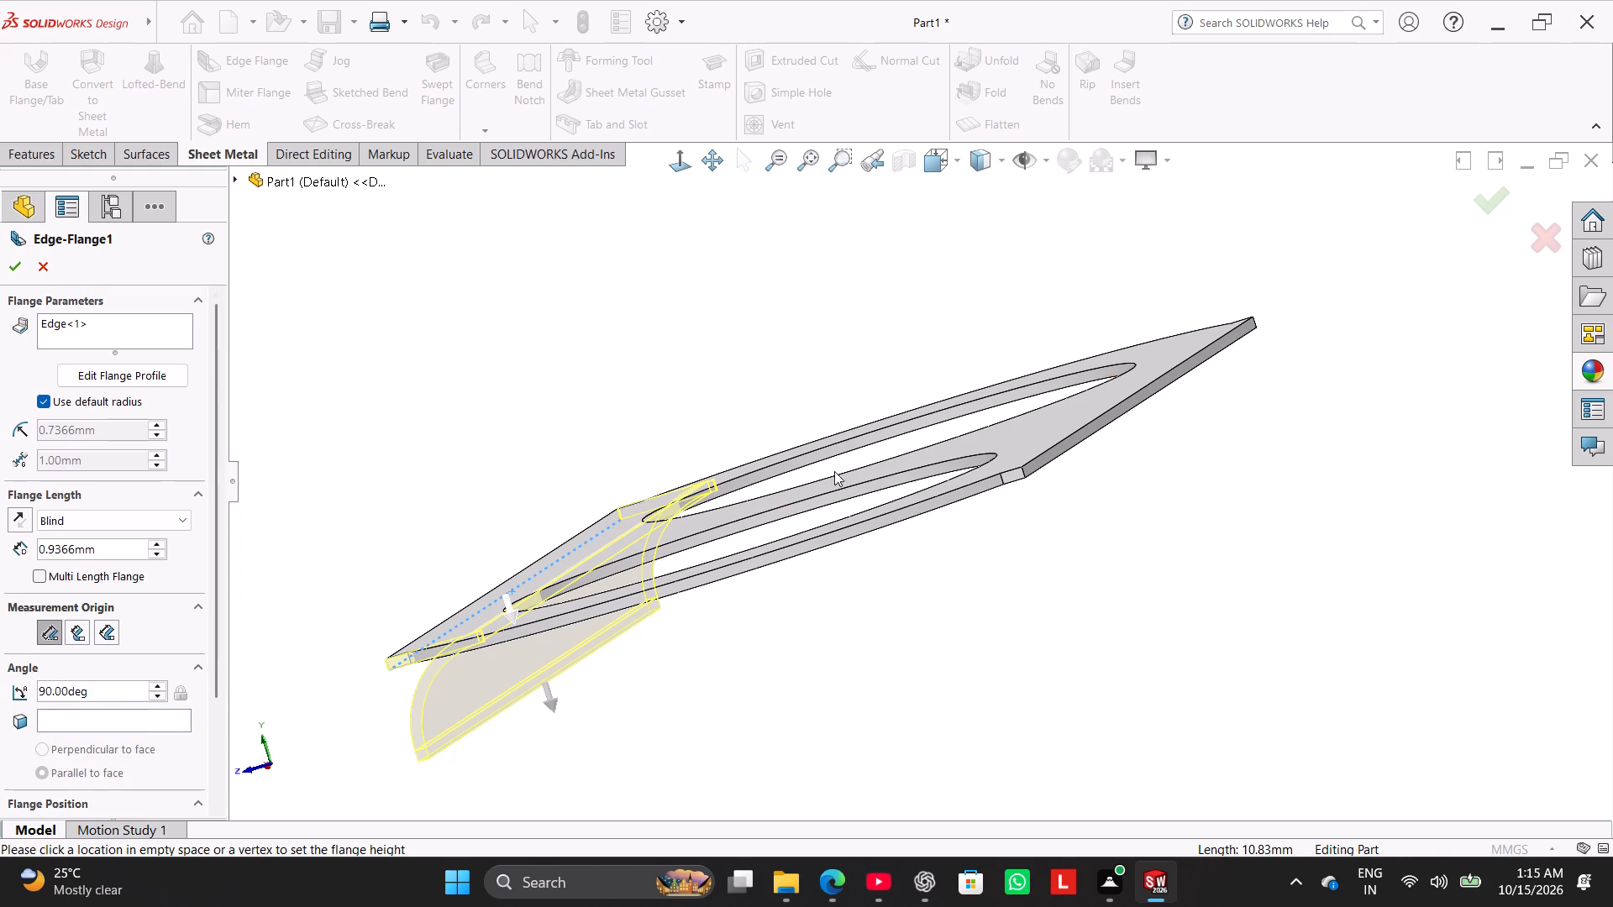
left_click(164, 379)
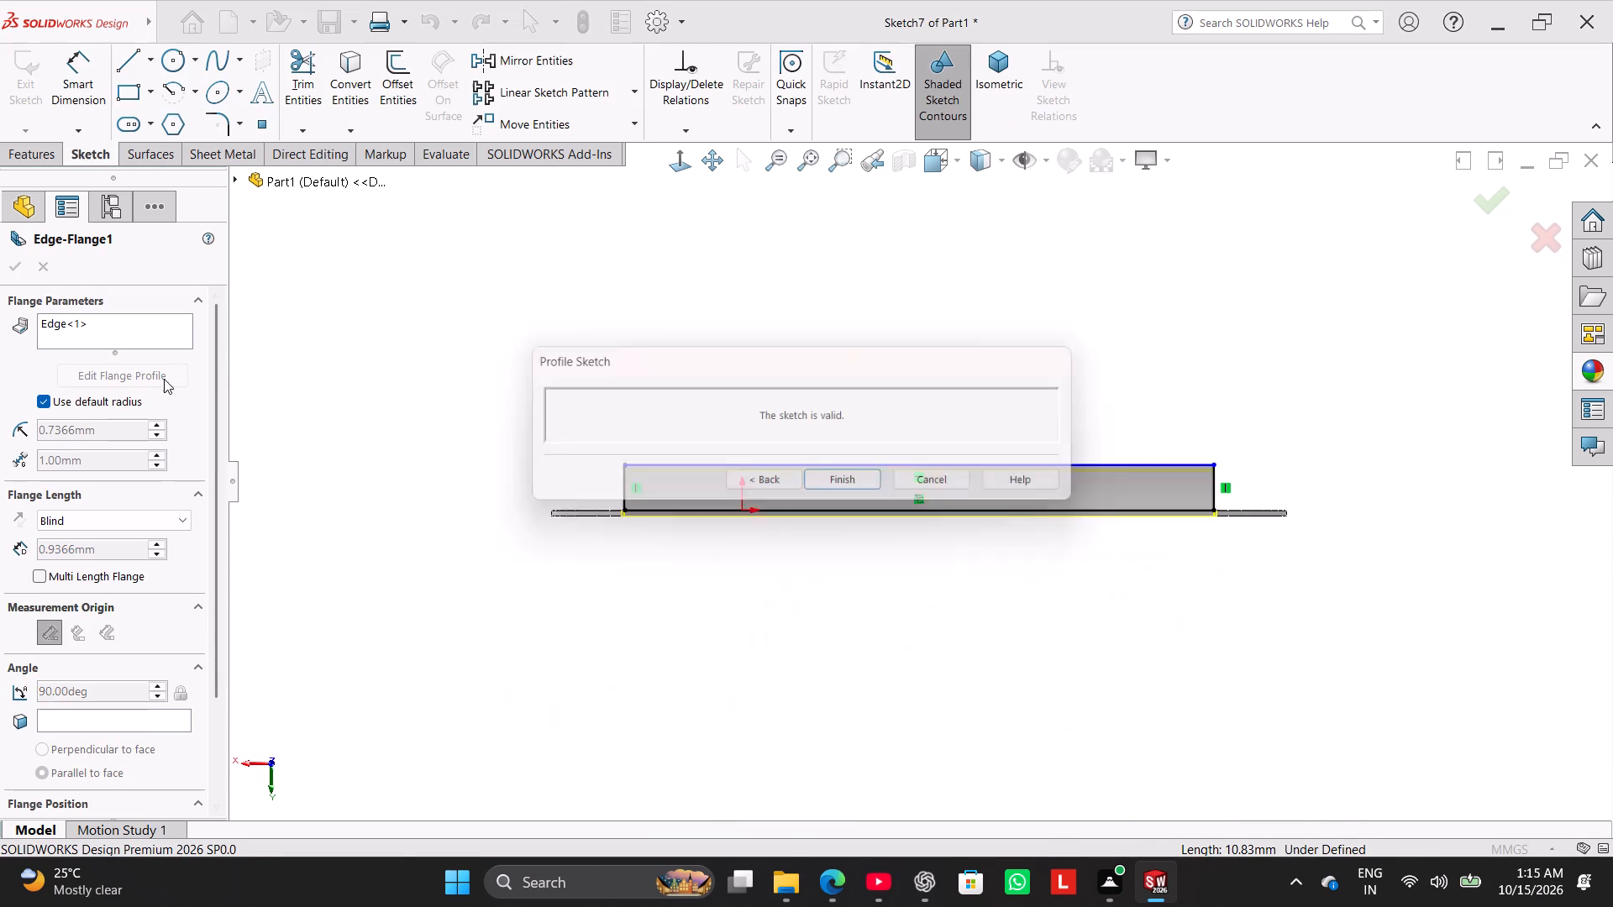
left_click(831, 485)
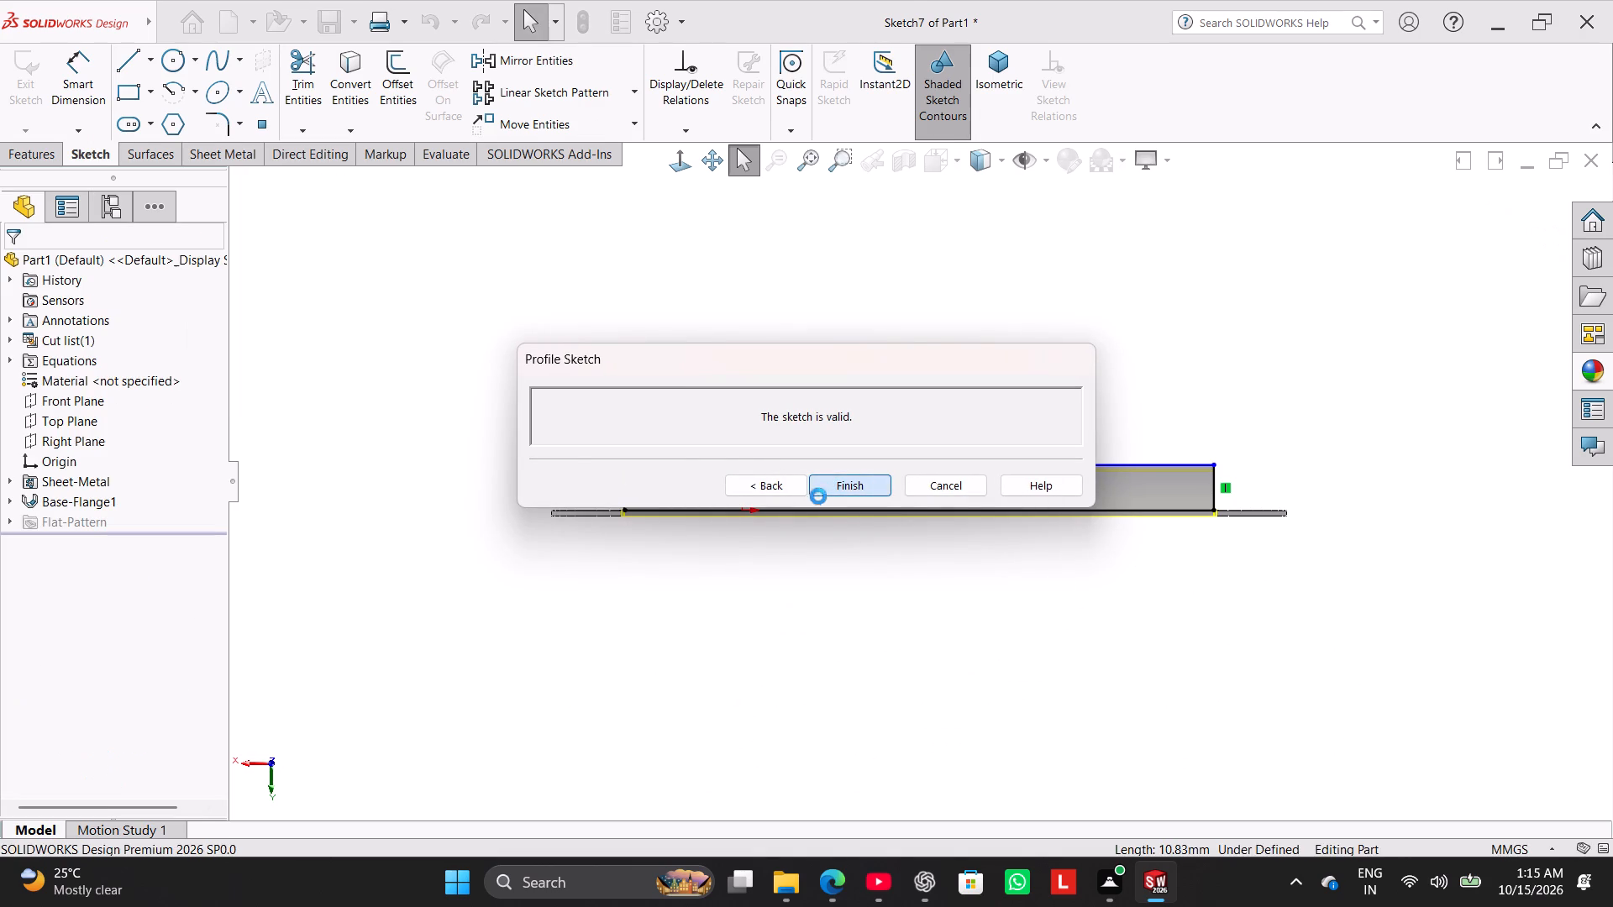
Examine the shape and bend of the edge flange along the plate's long edge from several angles.
middle_click_drag(581, 434, 634, 625)
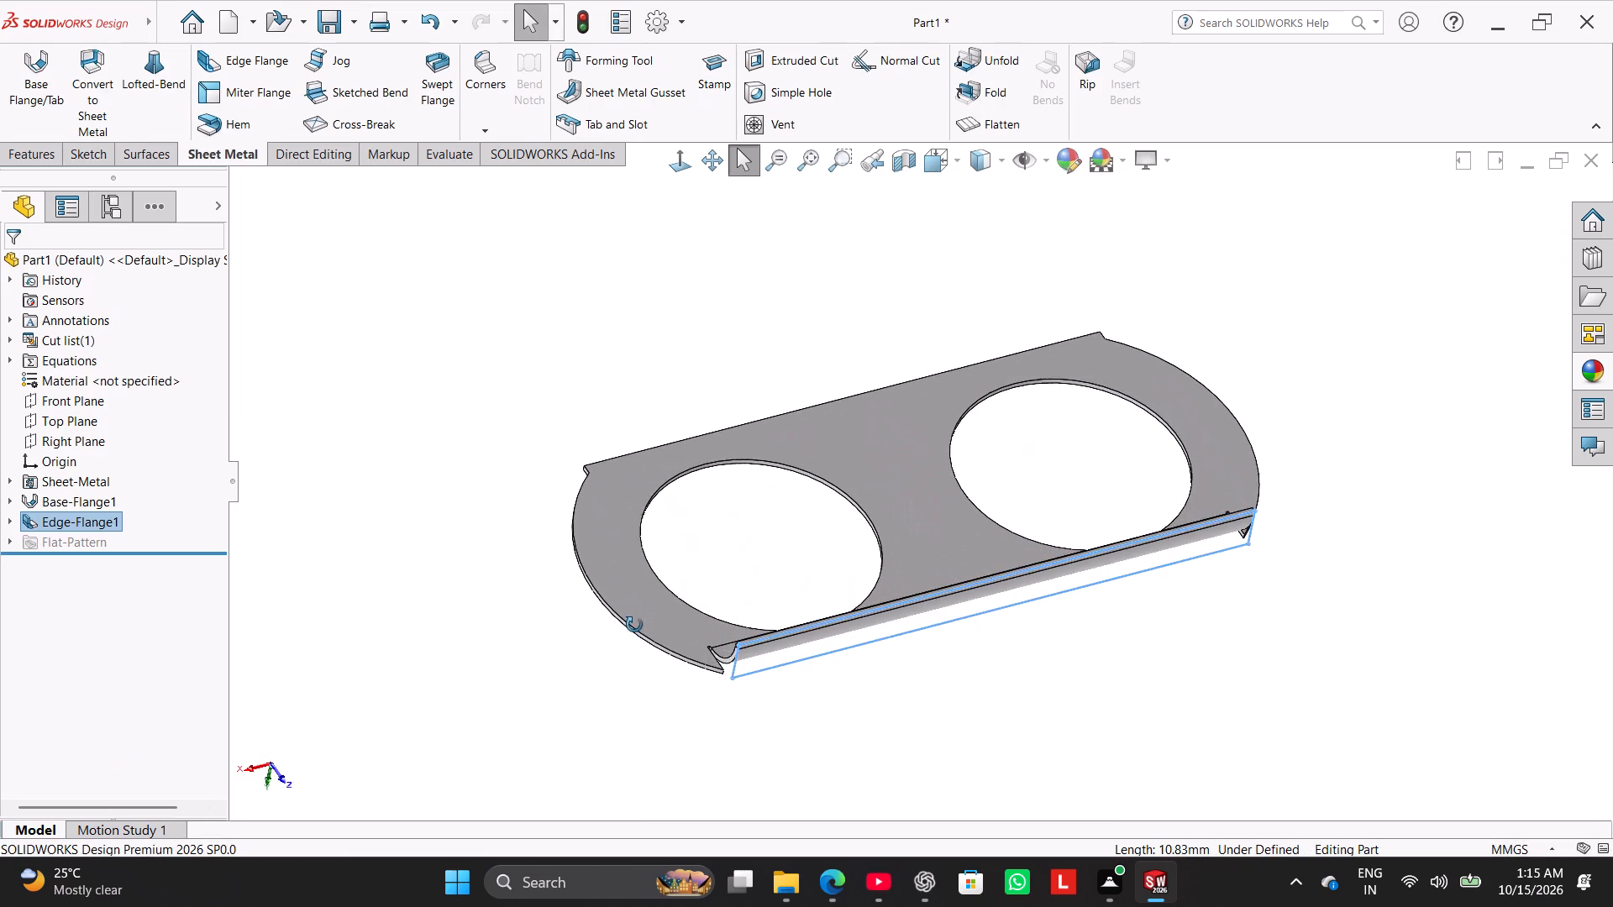
middle_click_drag(634, 625, 675, 672)
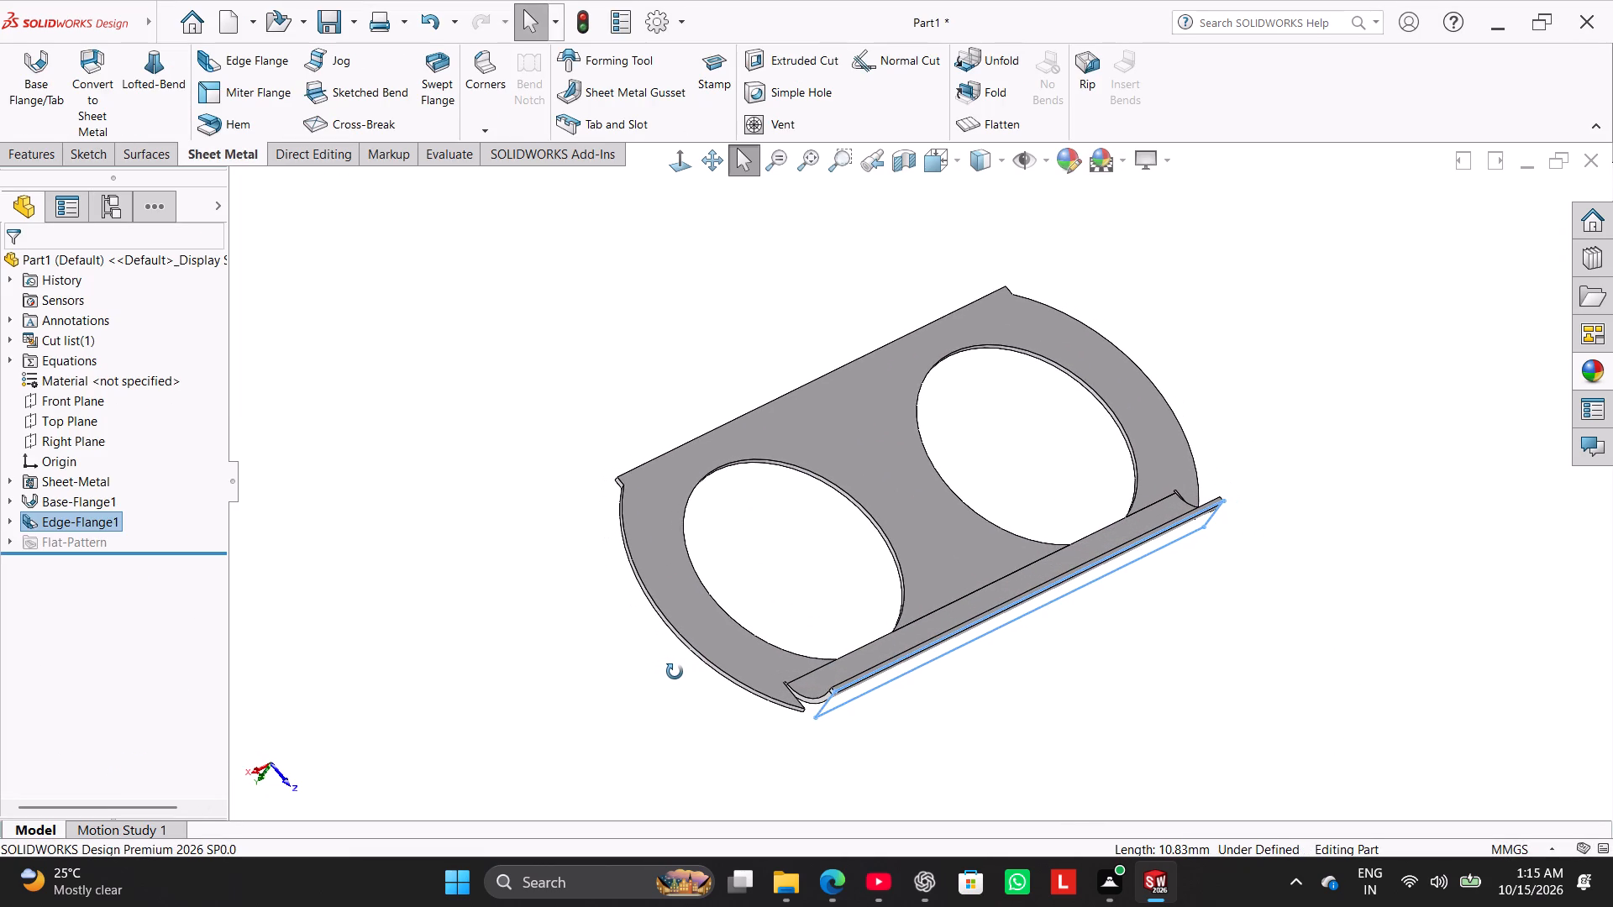
middle_click_drag(675, 672, 784, 730)
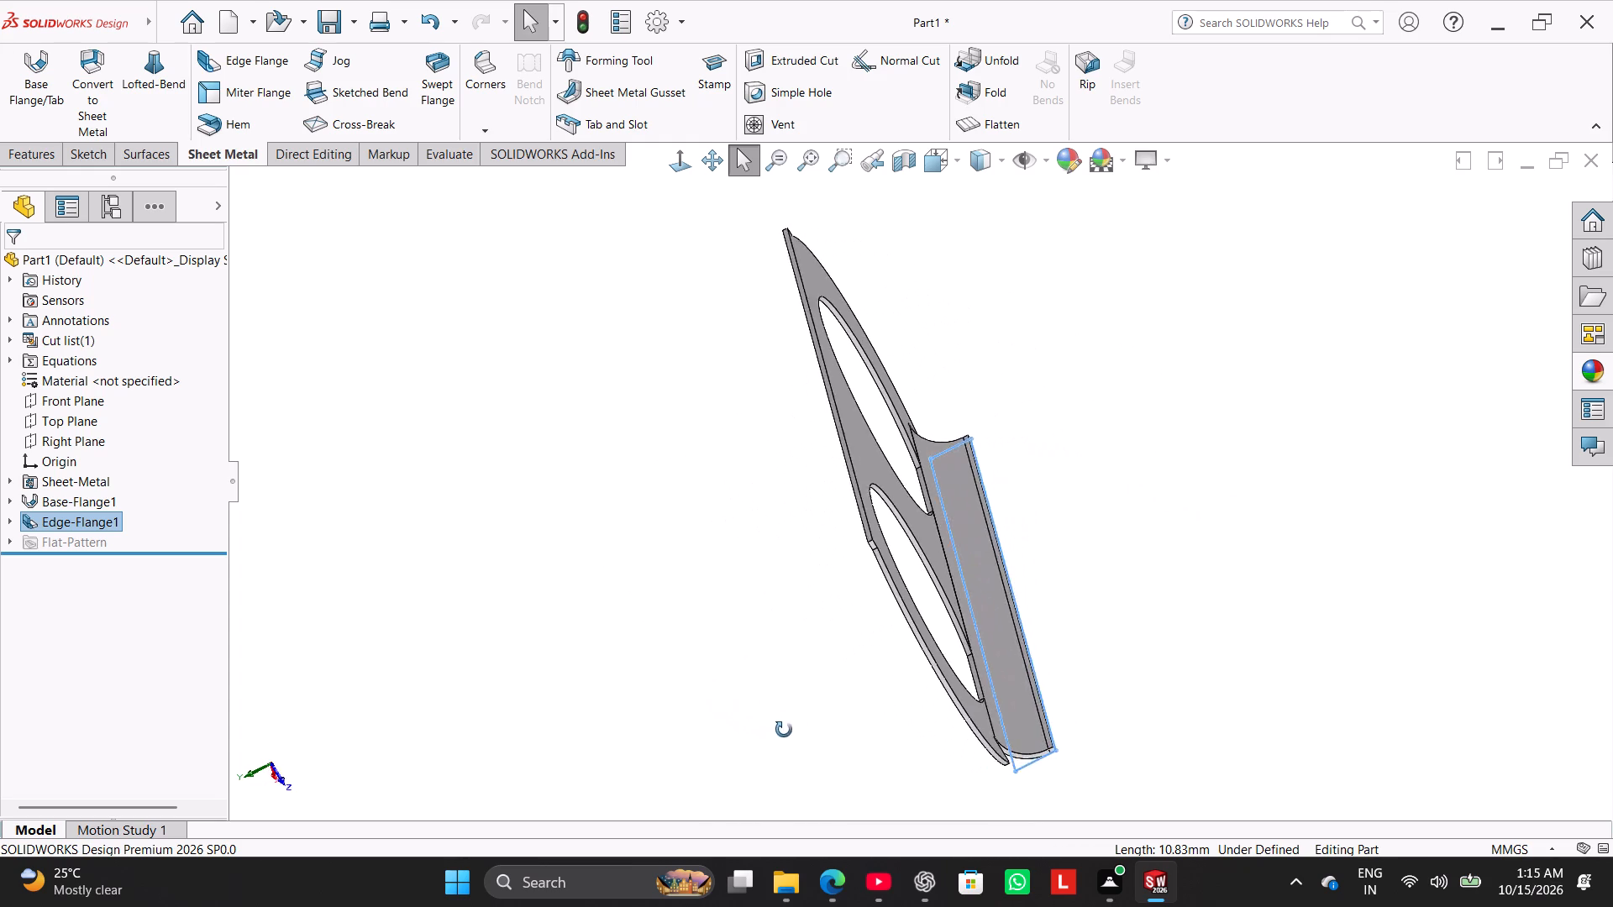
middle_click_drag(784, 730, 708, 639)
middle_click_drag(659, 611, 649, 603)
middle_click_drag(640, 599, 626, 589)
scroll(638, 597, "down", 1)
middle_click_drag(579, 523, 631, 643)
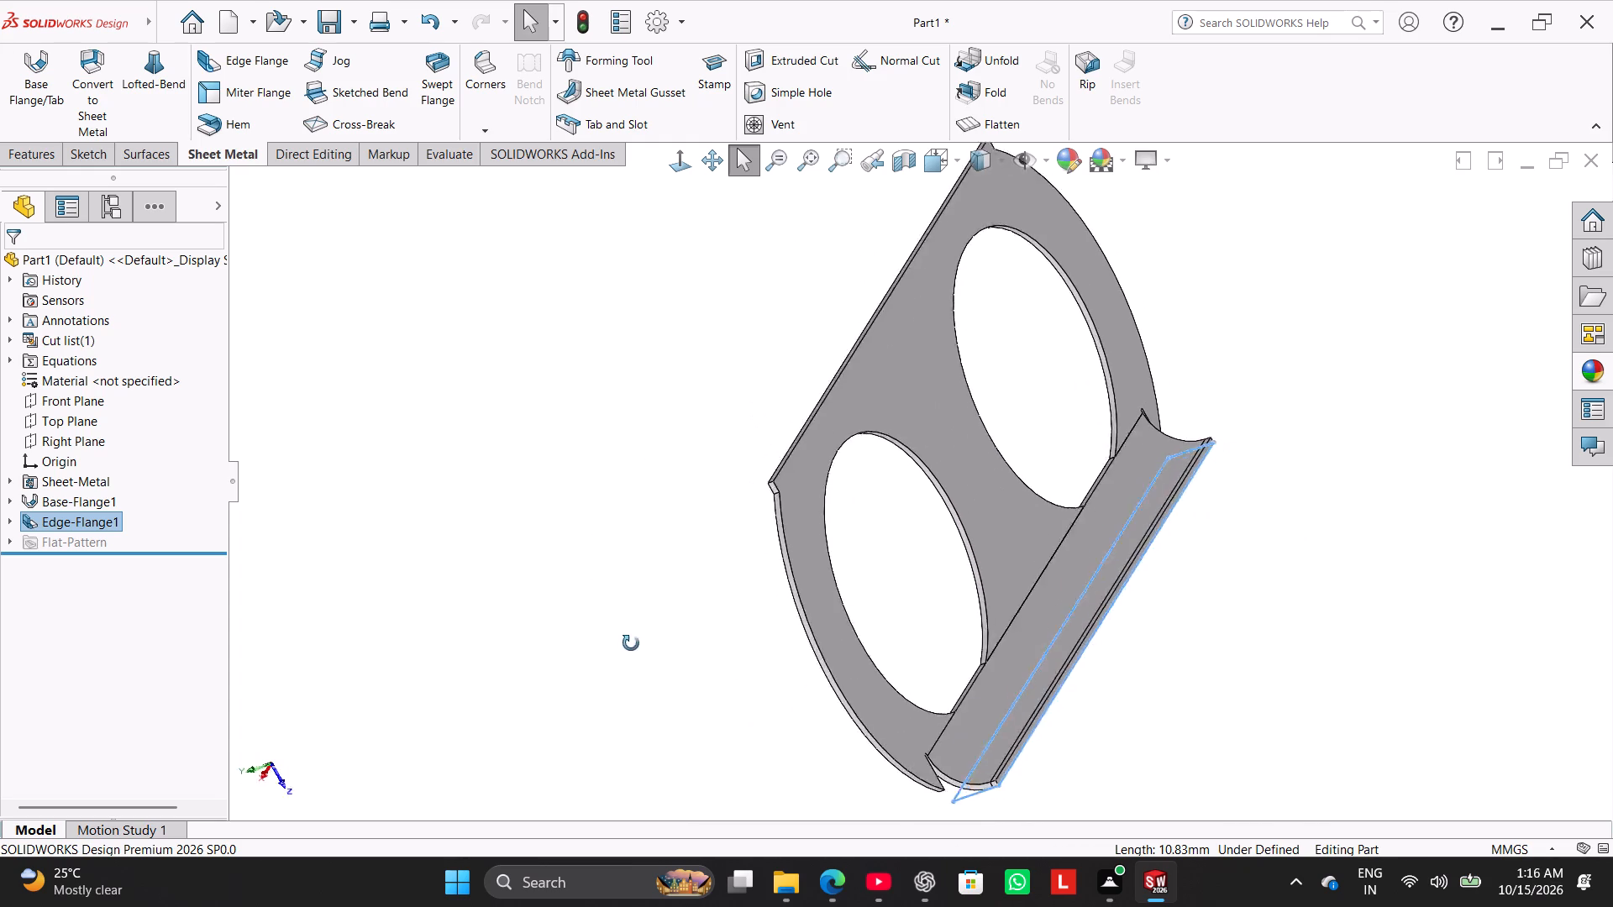
middle_click_drag(631, 643, 754, 457)
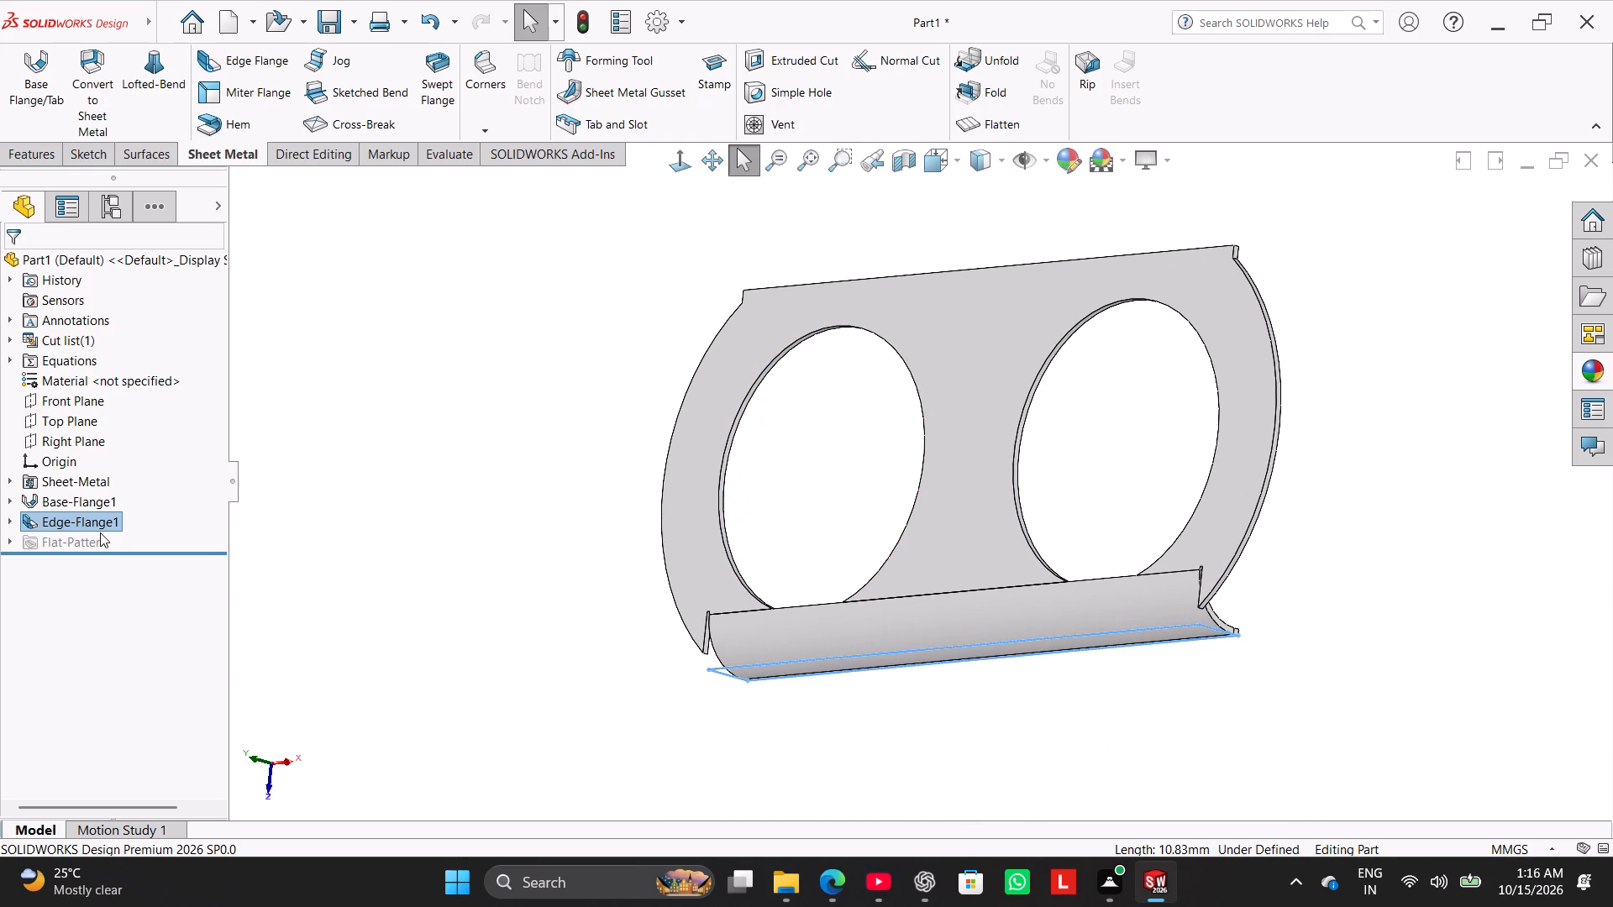
left_click(95, 537)
left_click(378, 480)
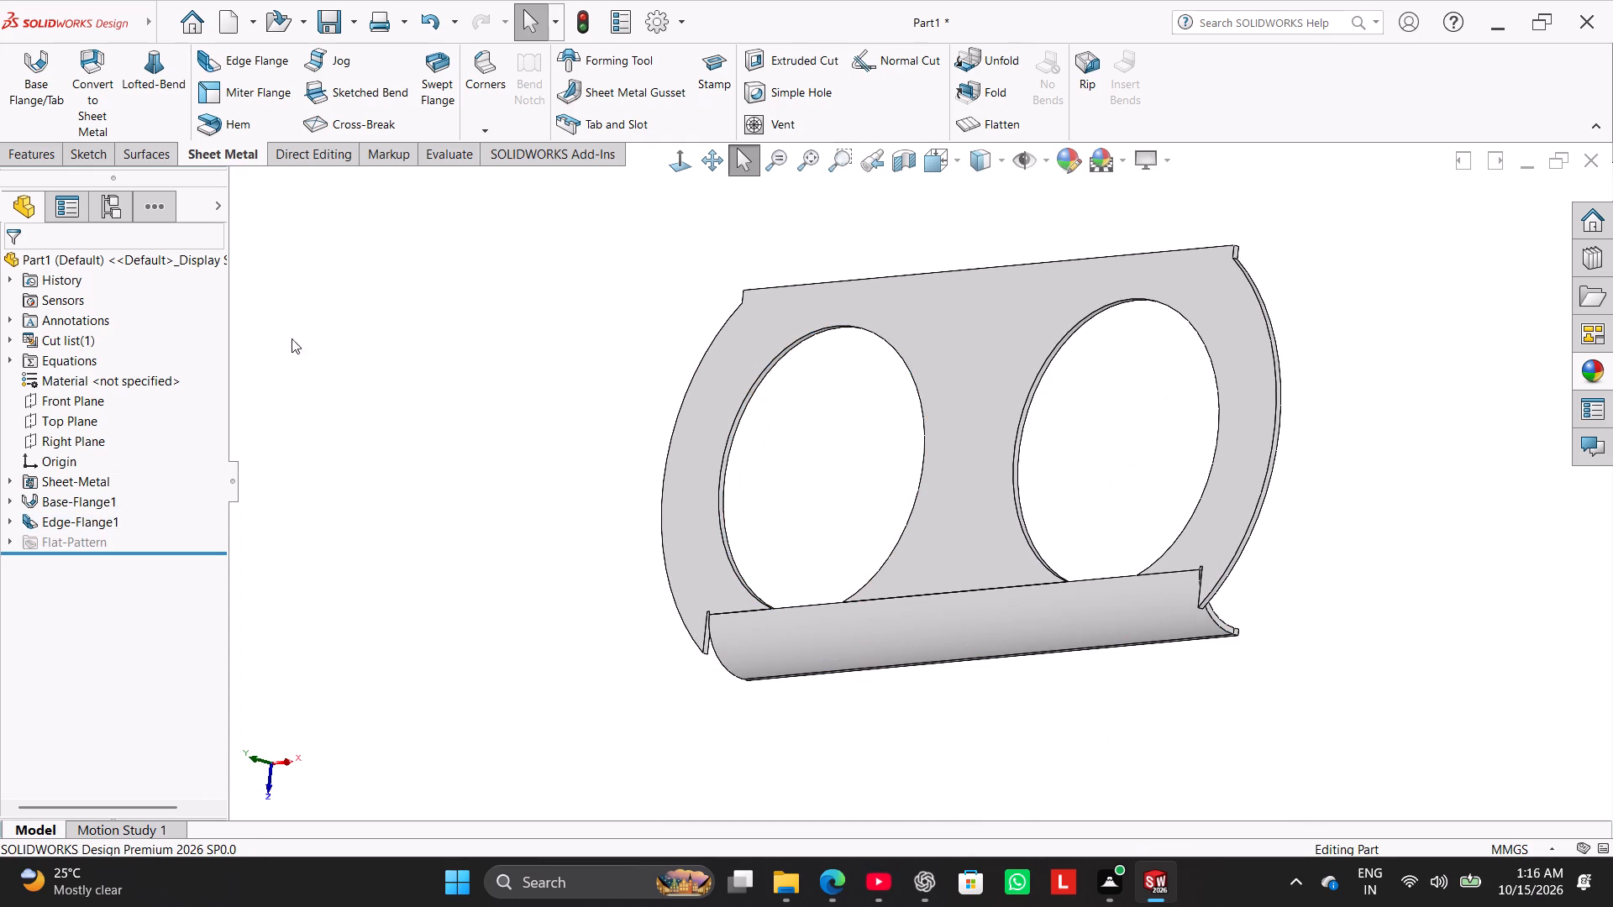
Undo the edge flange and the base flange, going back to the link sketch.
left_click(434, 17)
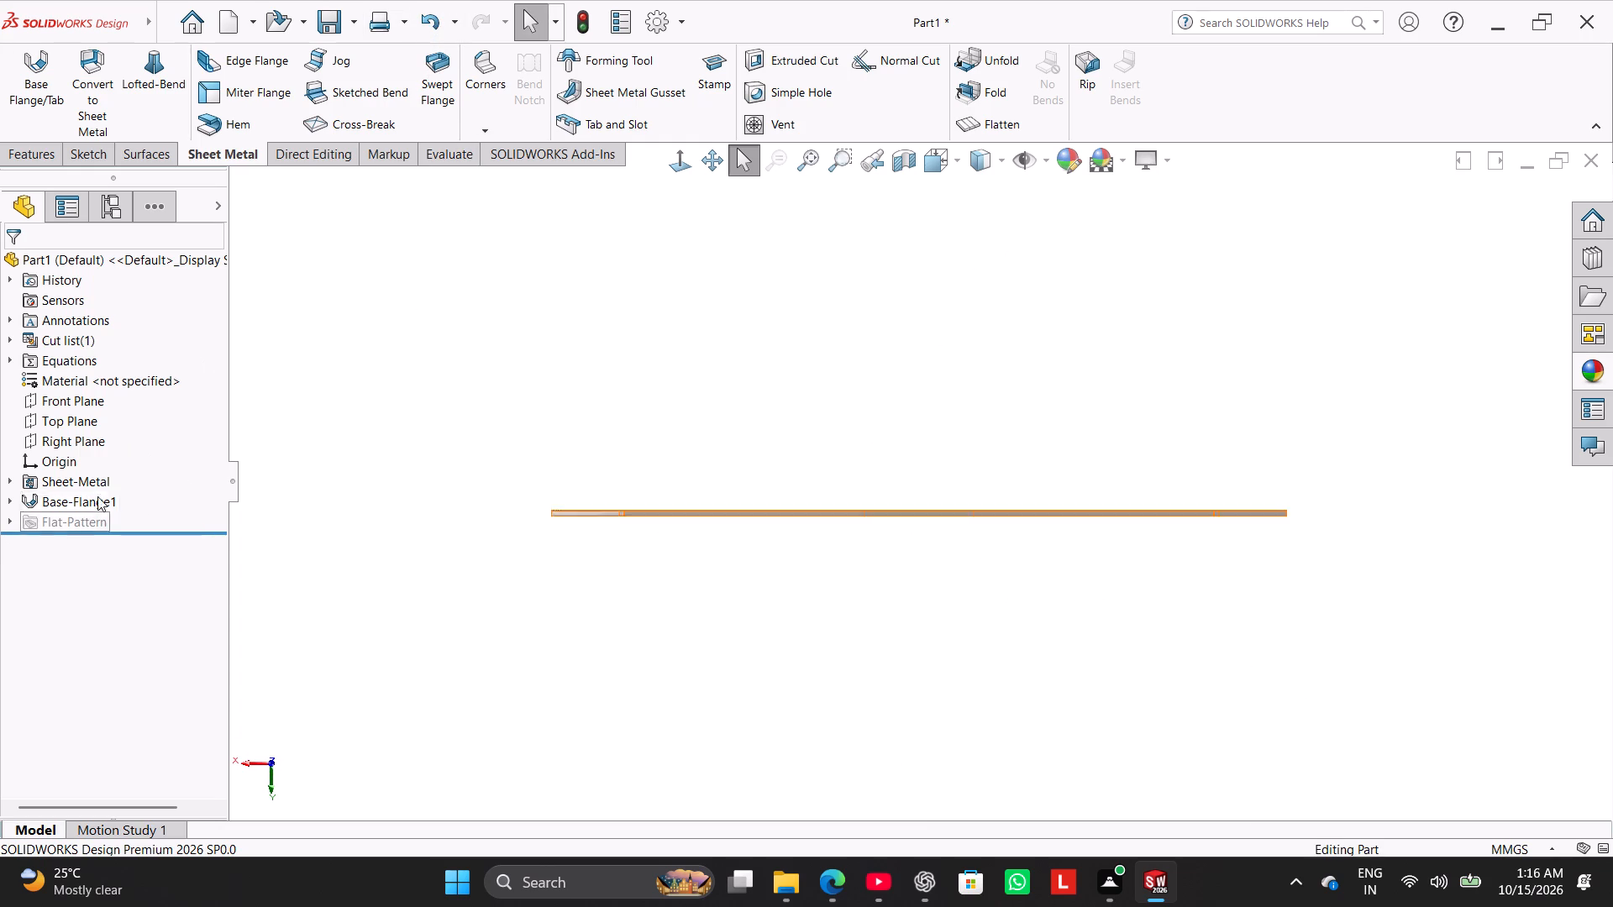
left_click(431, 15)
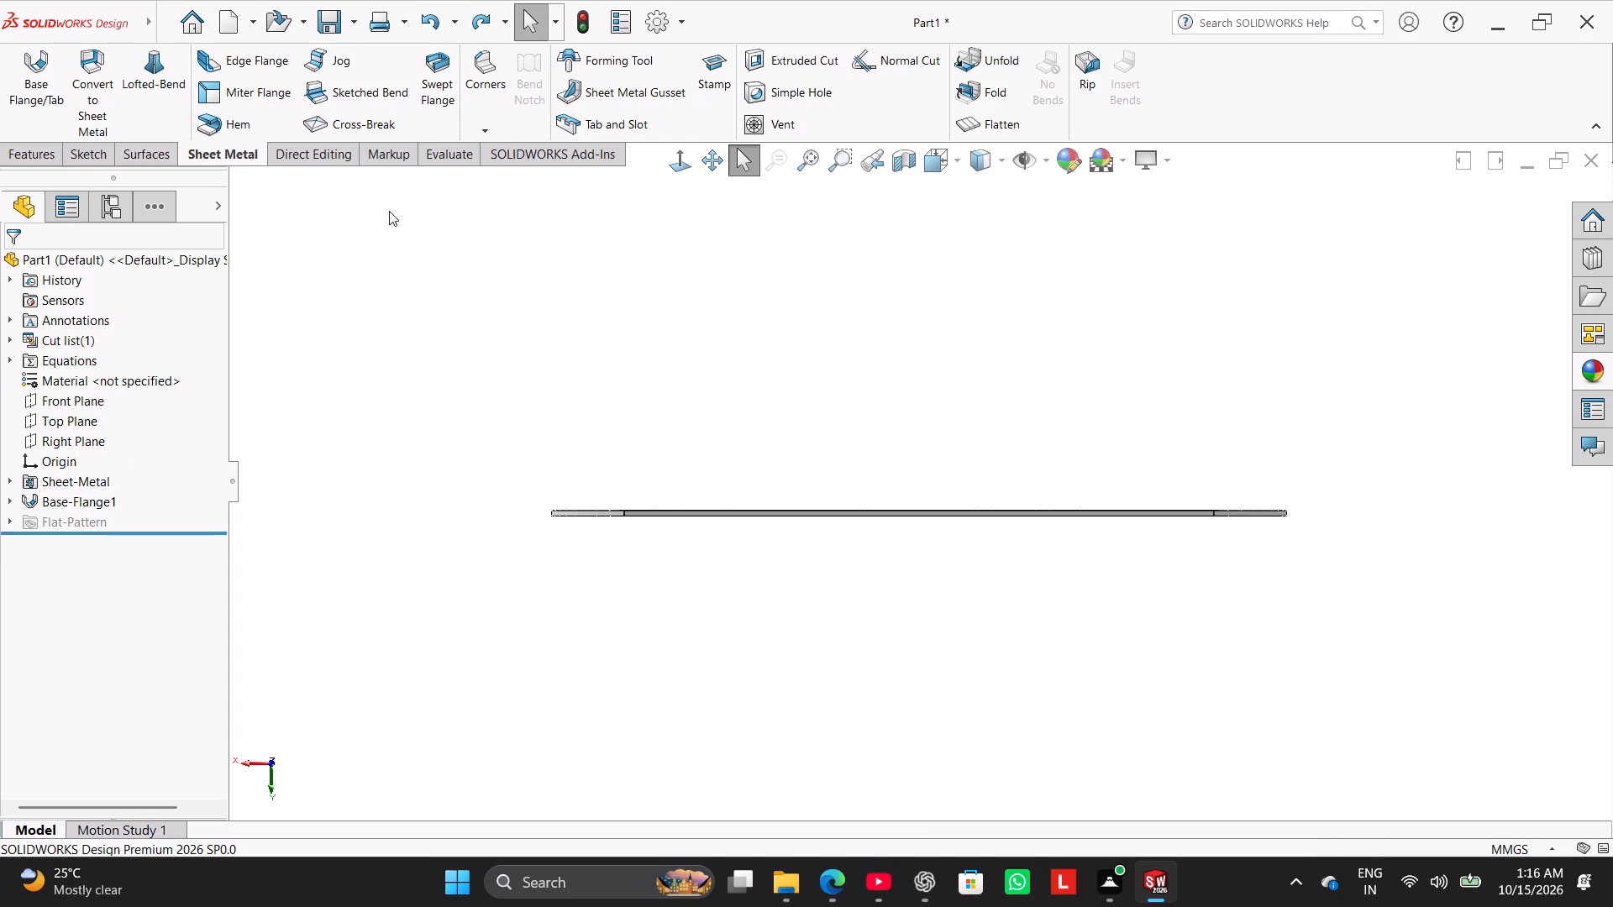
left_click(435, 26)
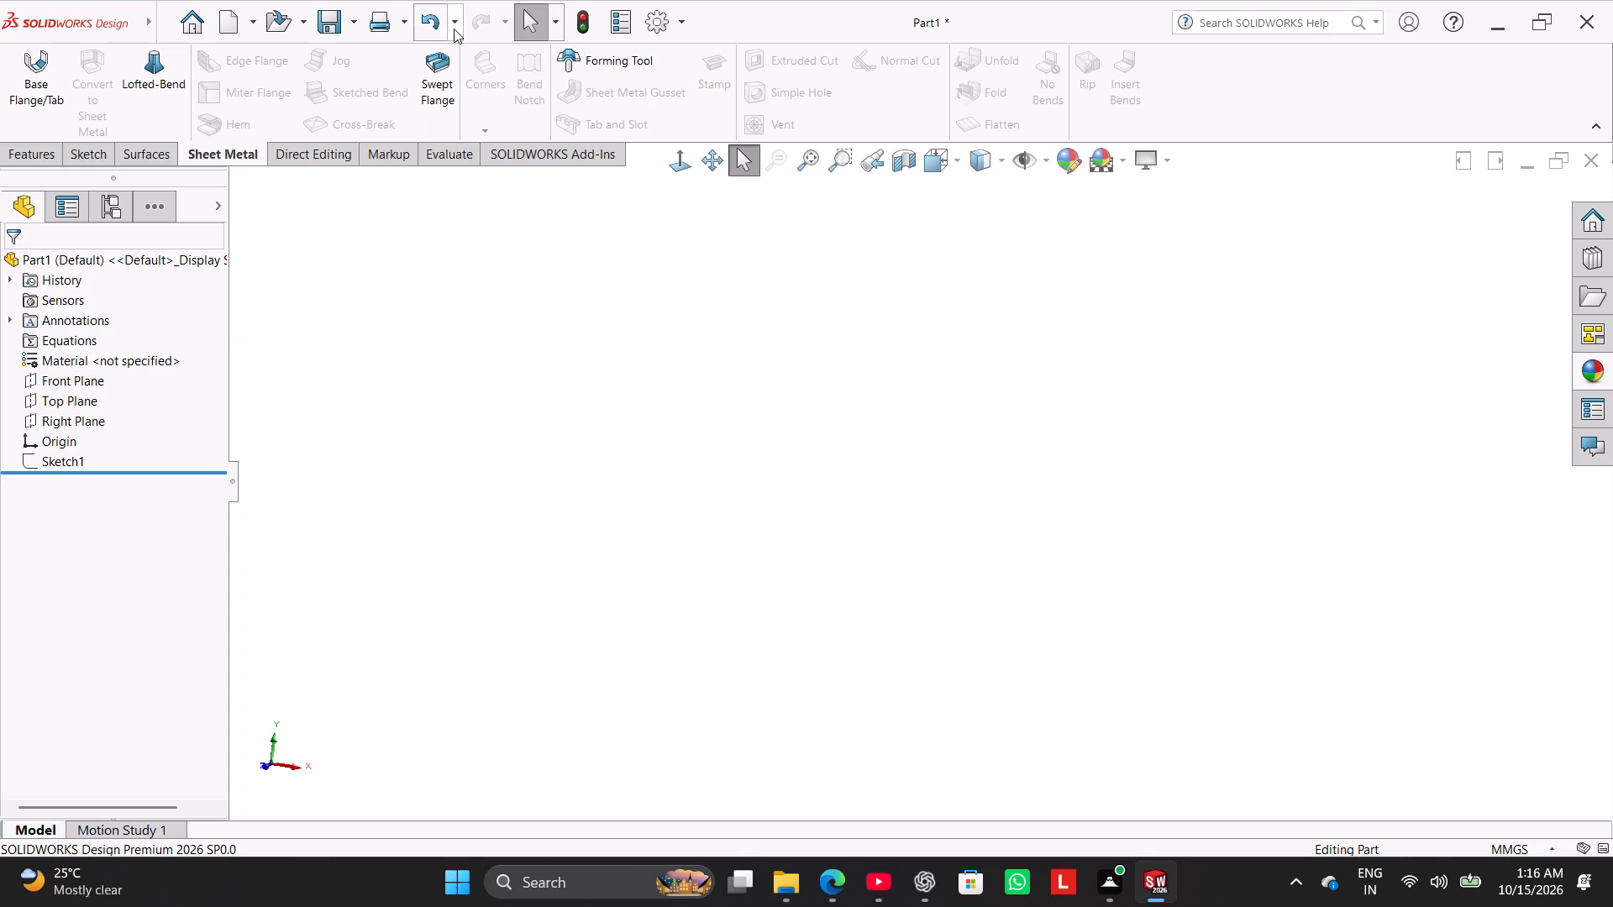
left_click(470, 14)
Reopen the link sketch and create a Base Flange from it again with a thickness of 0.1 mm.
middle_click_drag(420, 305, 483, 357)
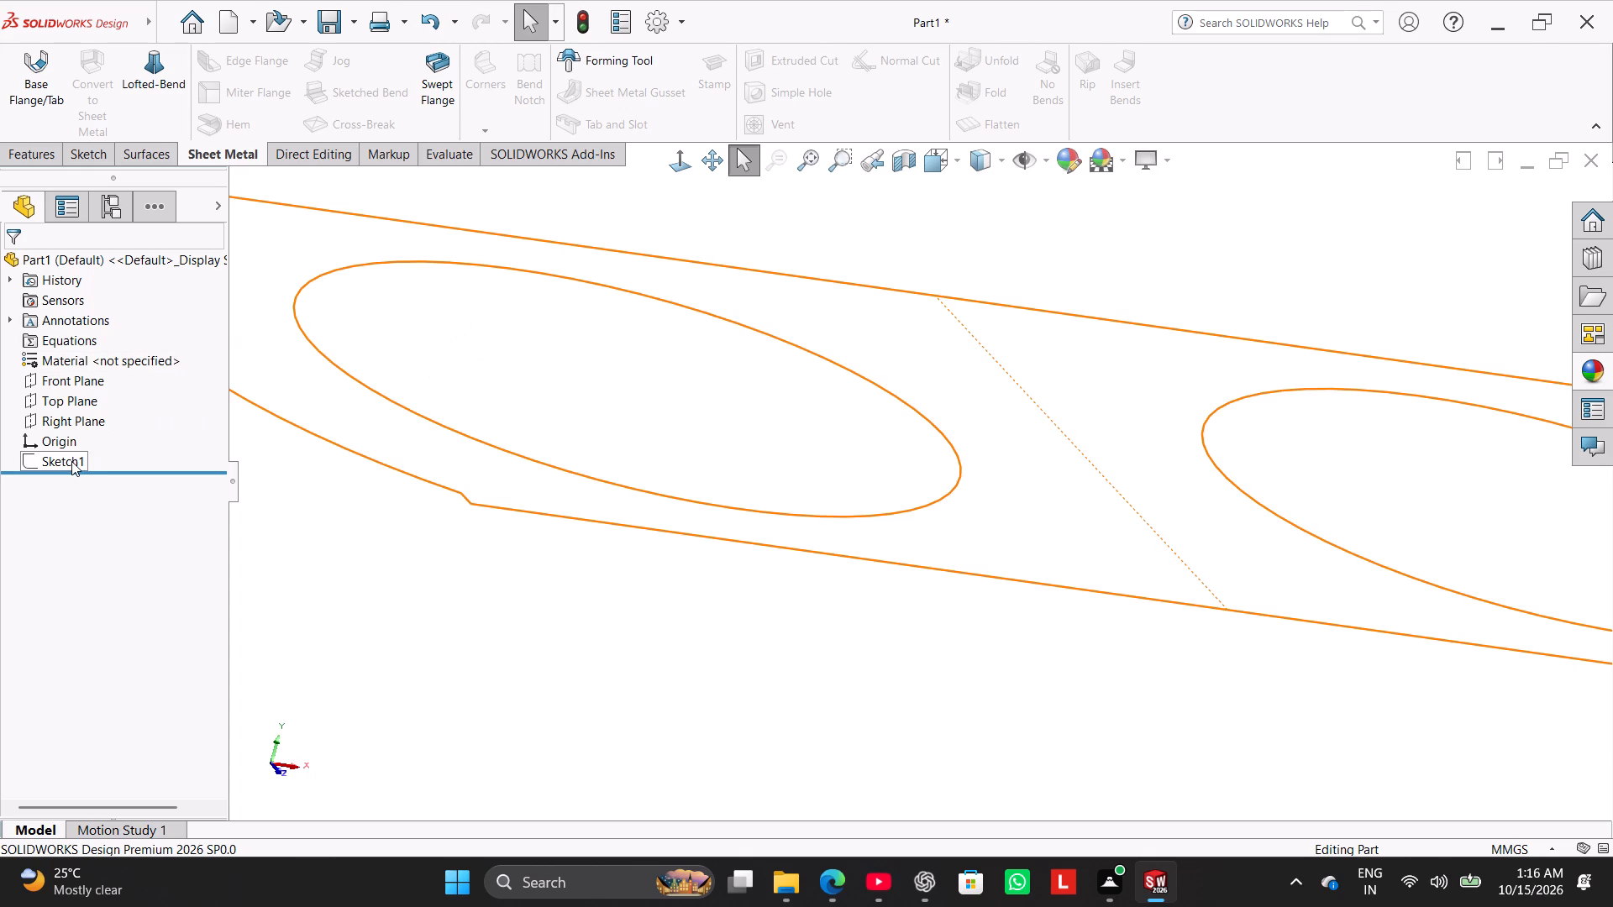
left_click(71, 461)
left_click(90, 412)
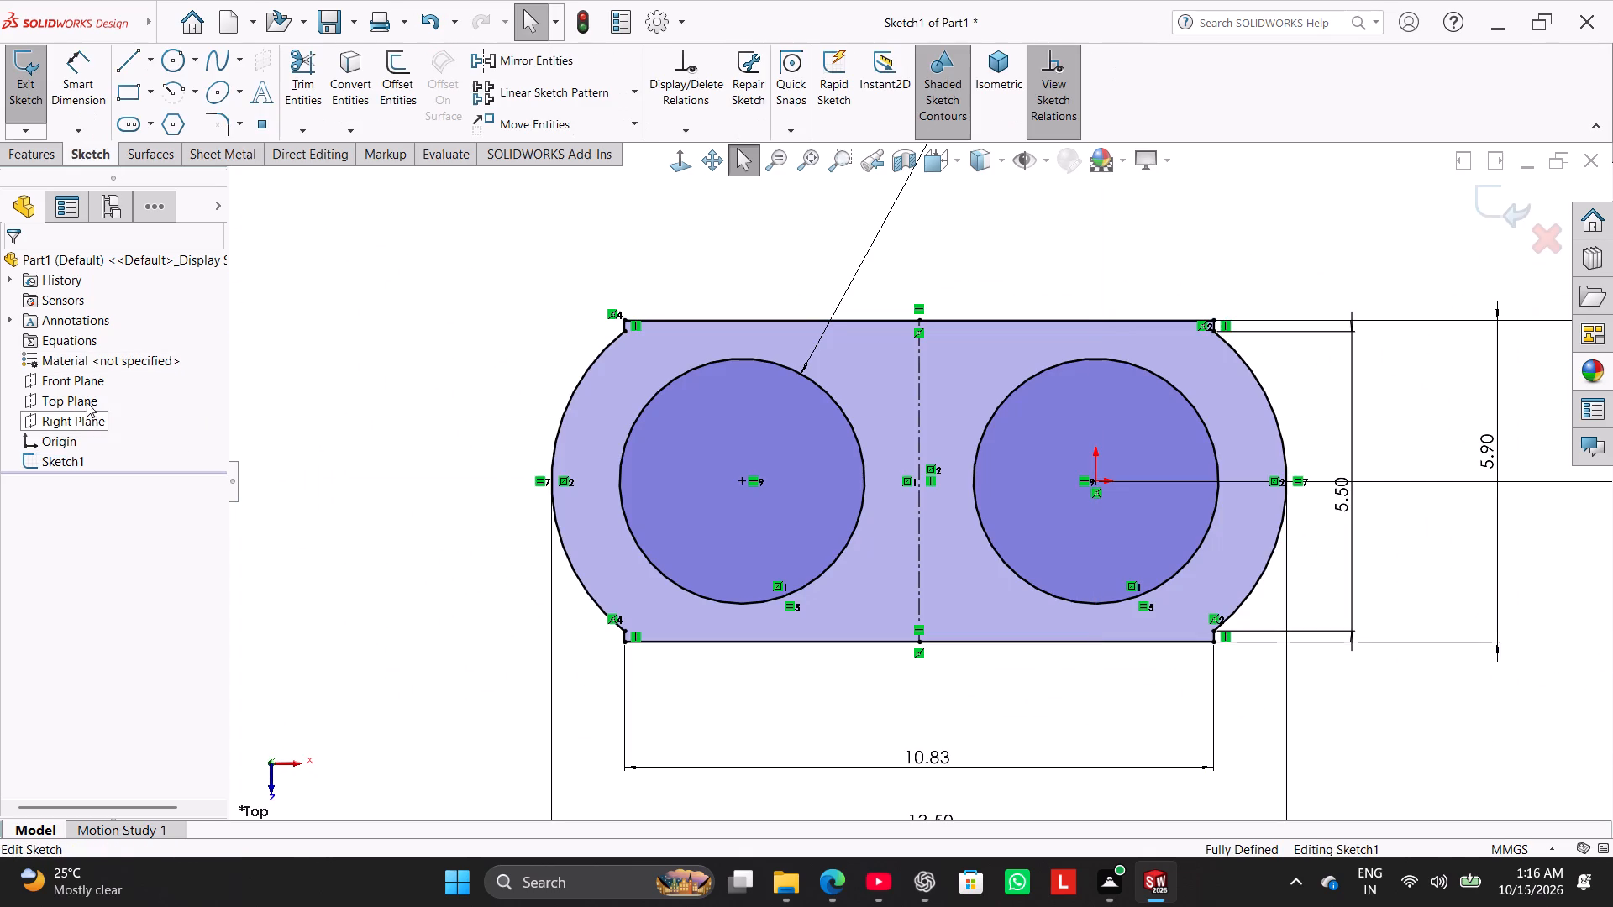
left_click(39, 155)
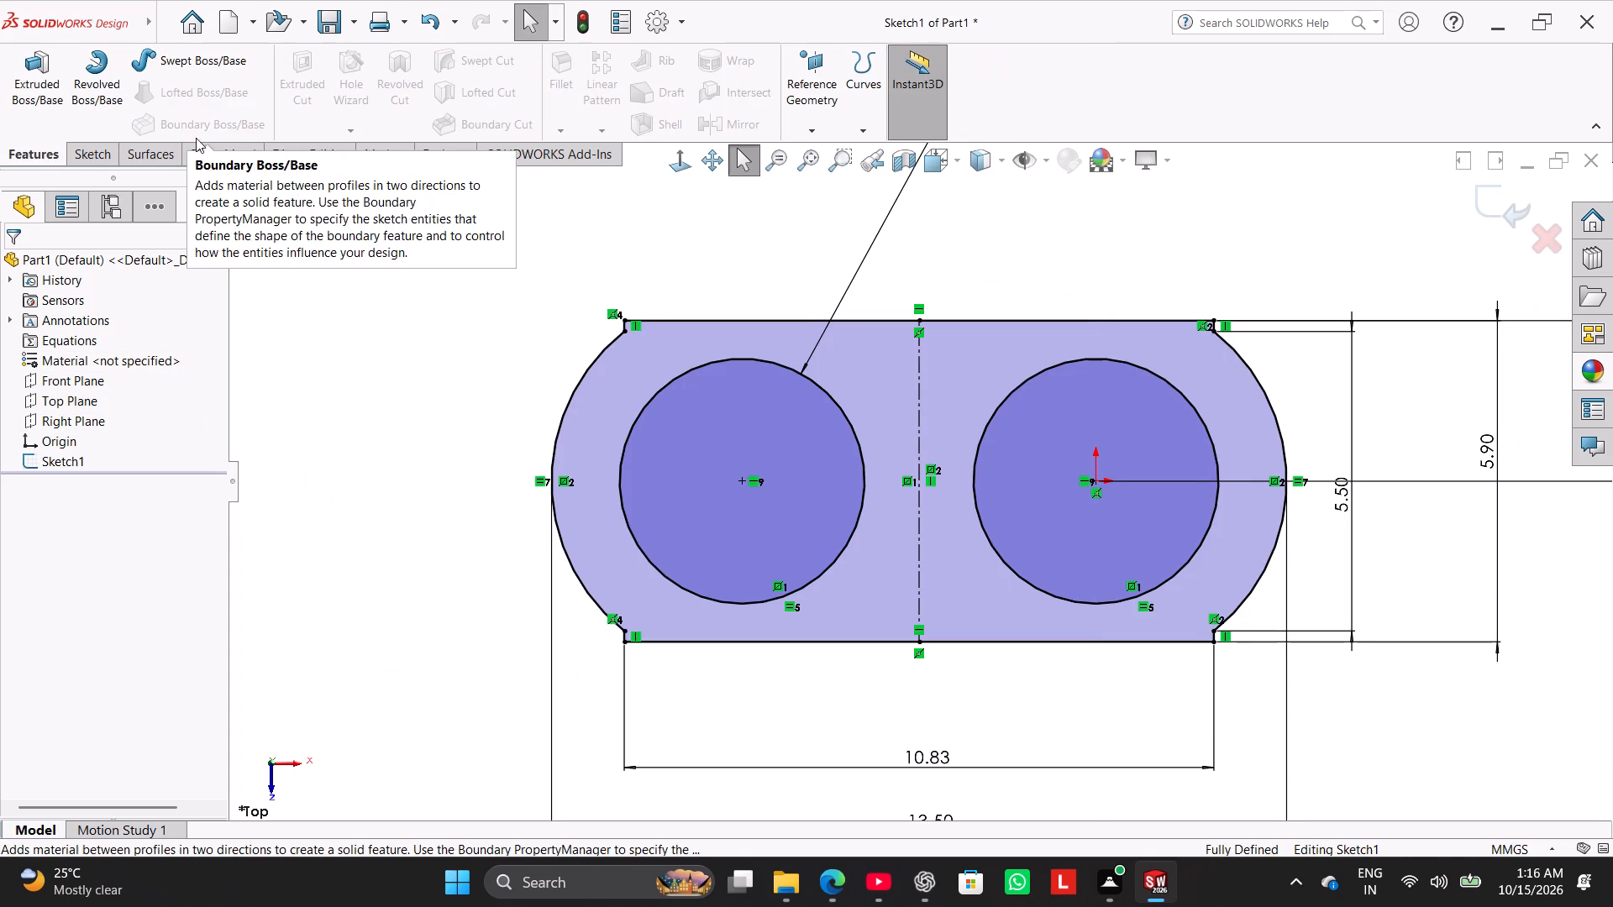
left_click(223, 149)
left_click(40, 87)
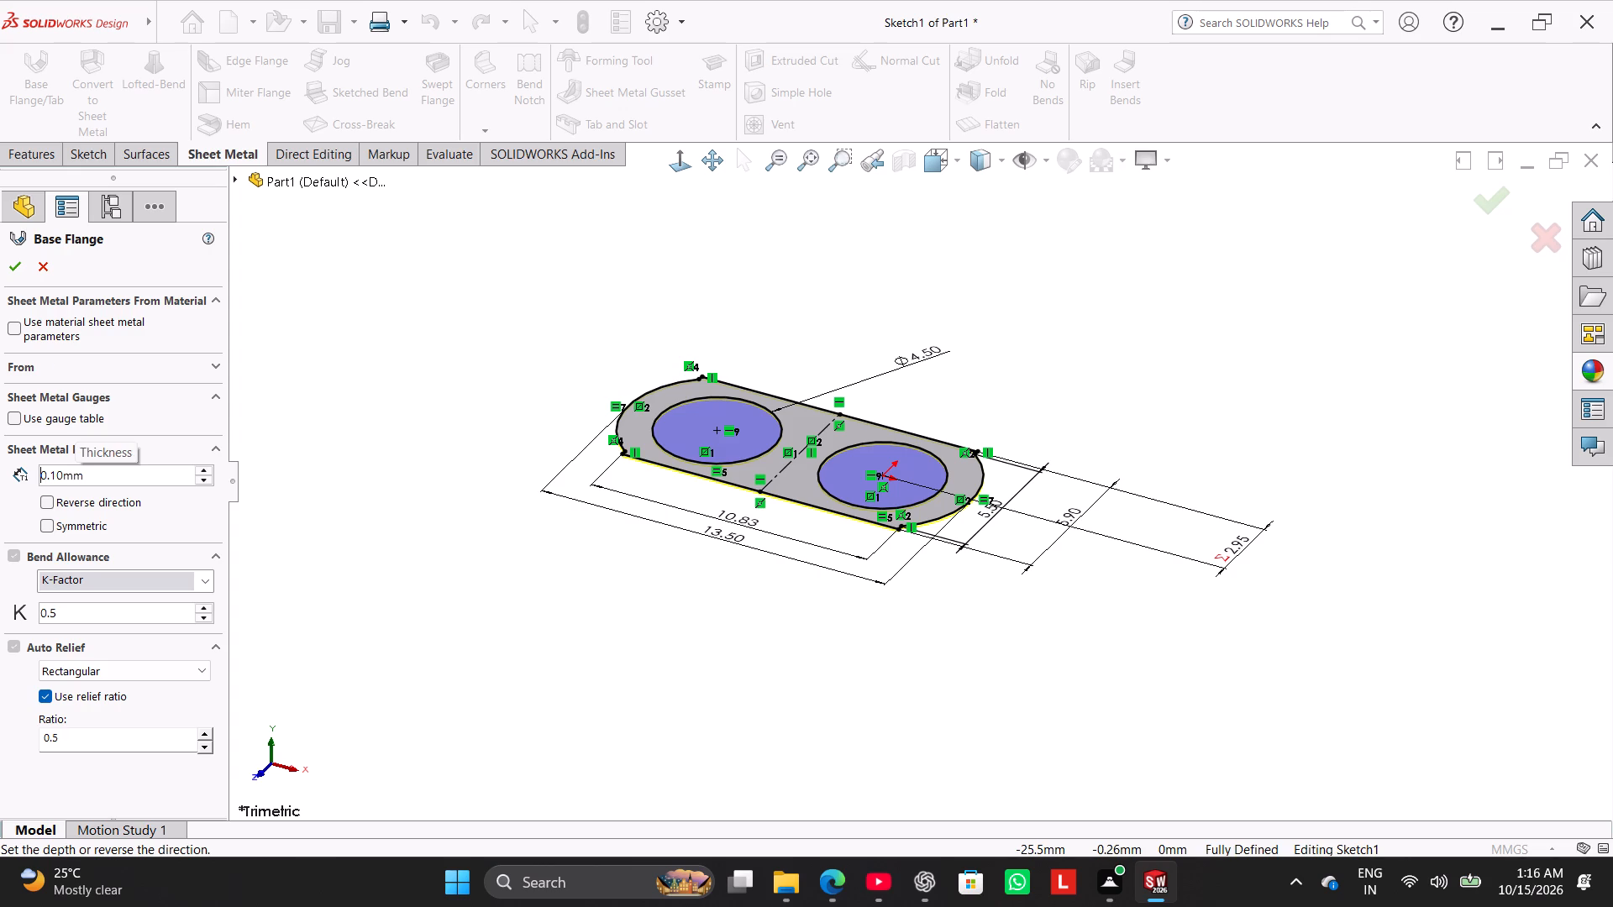
left_click(202, 484)
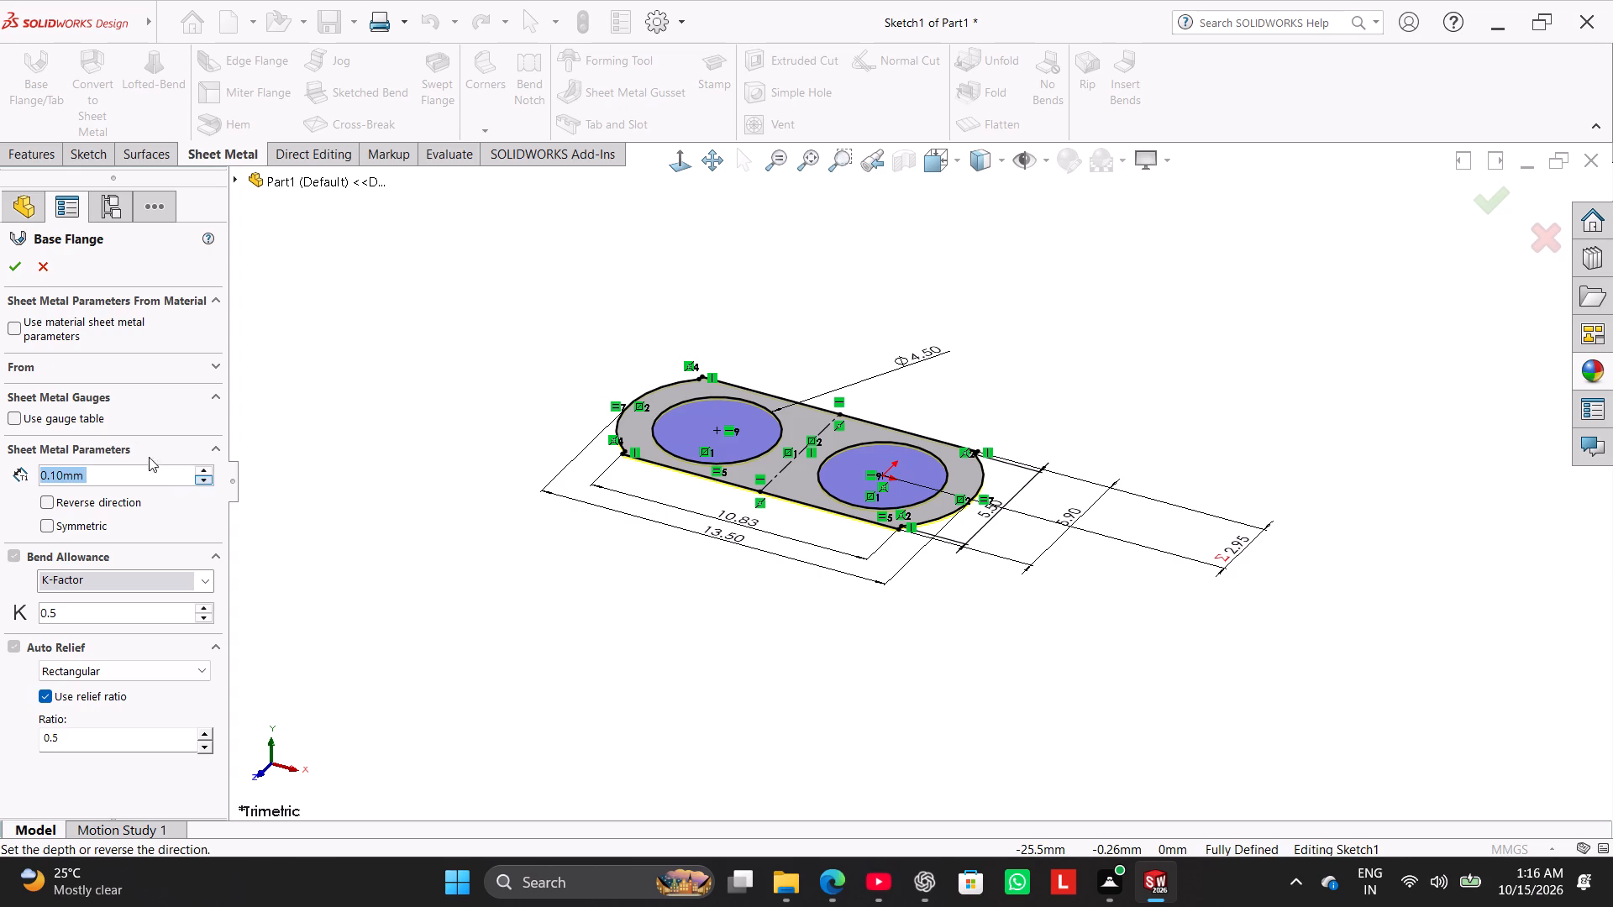
left_click(15, 268)
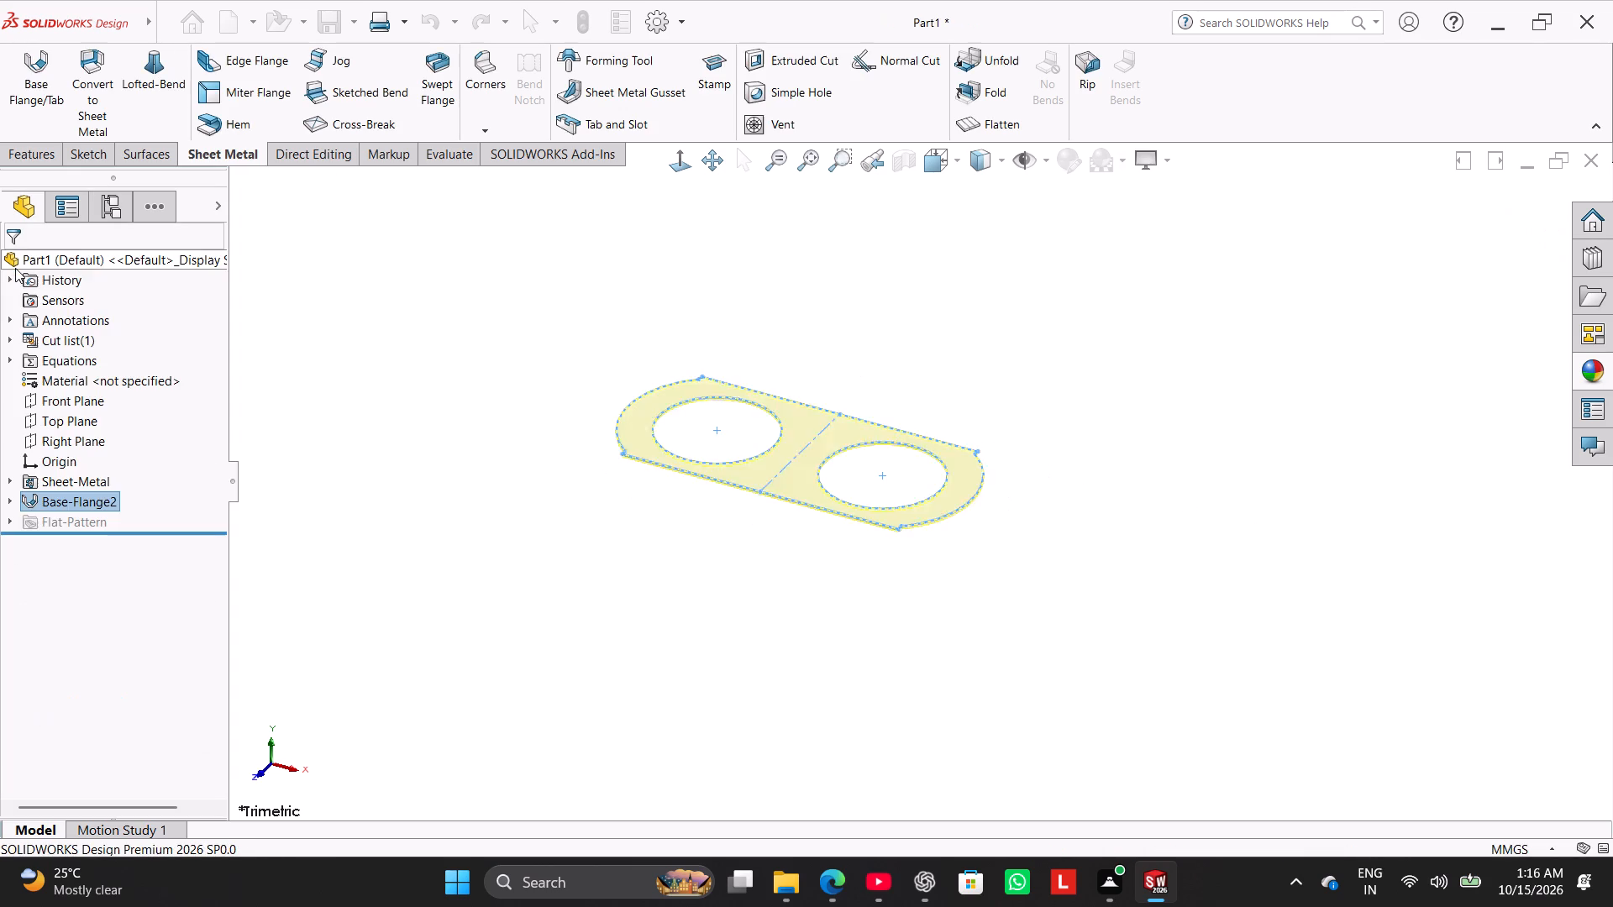
left_click(512, 470)
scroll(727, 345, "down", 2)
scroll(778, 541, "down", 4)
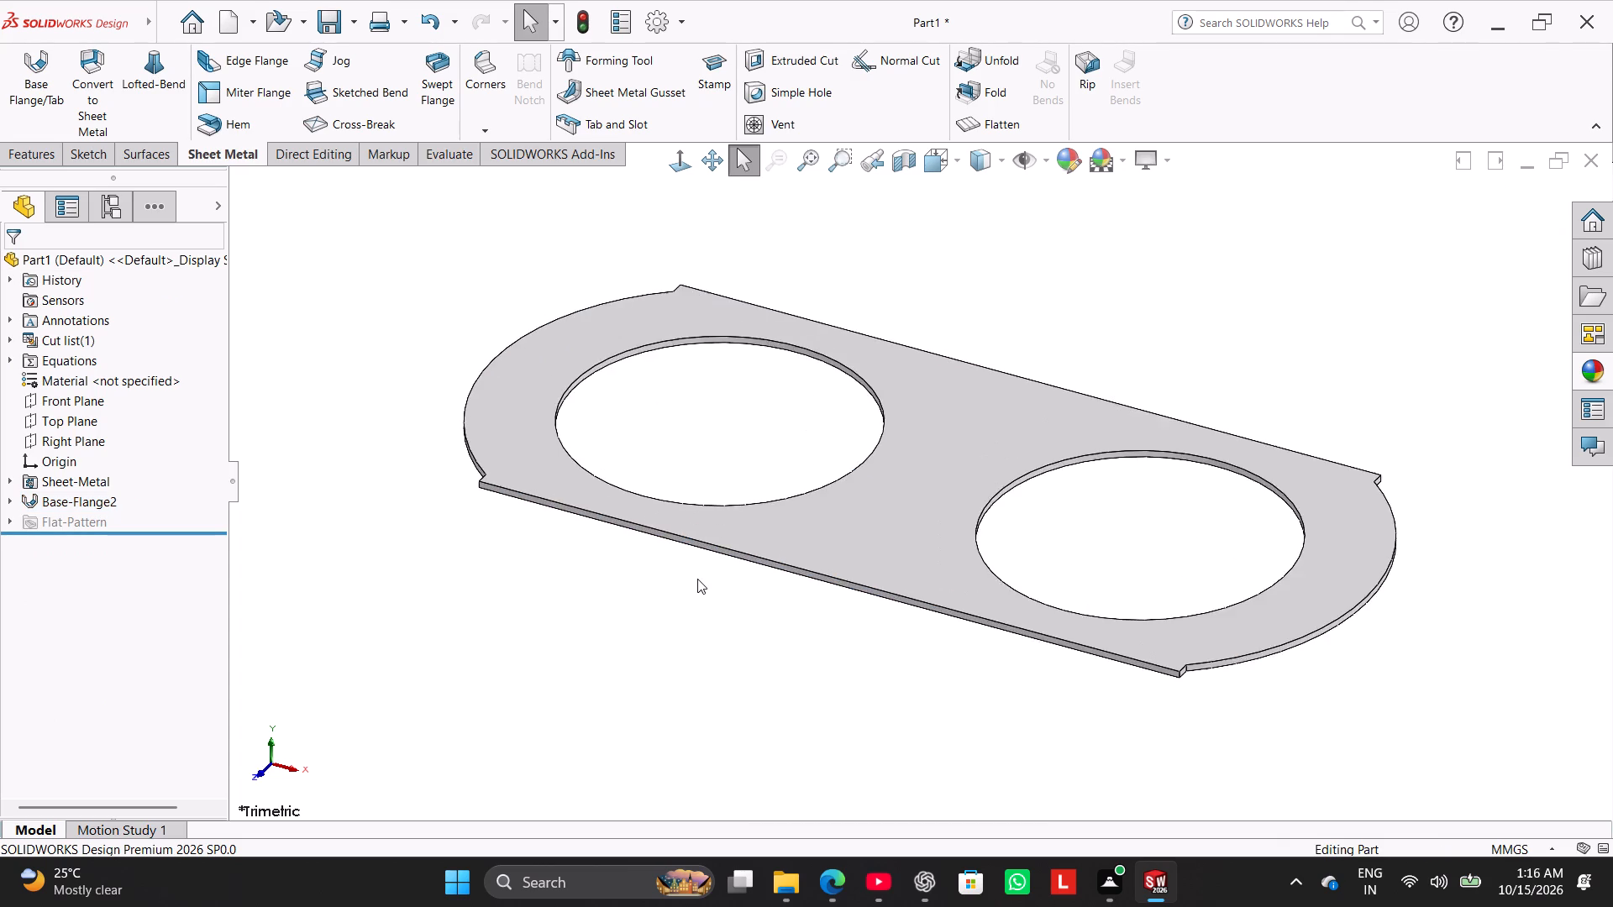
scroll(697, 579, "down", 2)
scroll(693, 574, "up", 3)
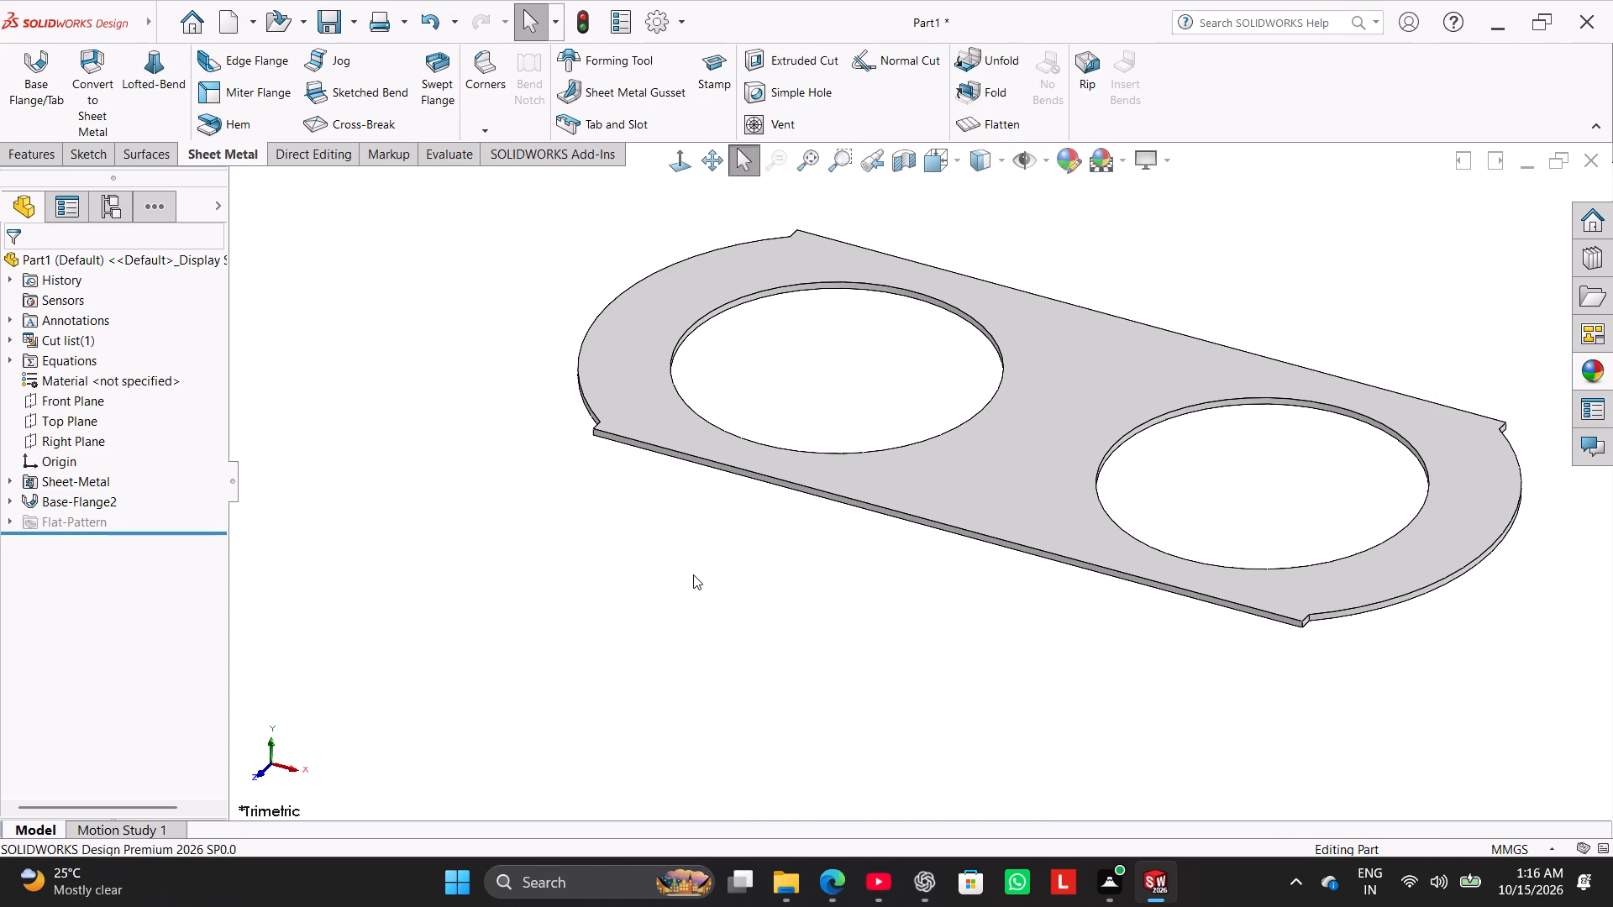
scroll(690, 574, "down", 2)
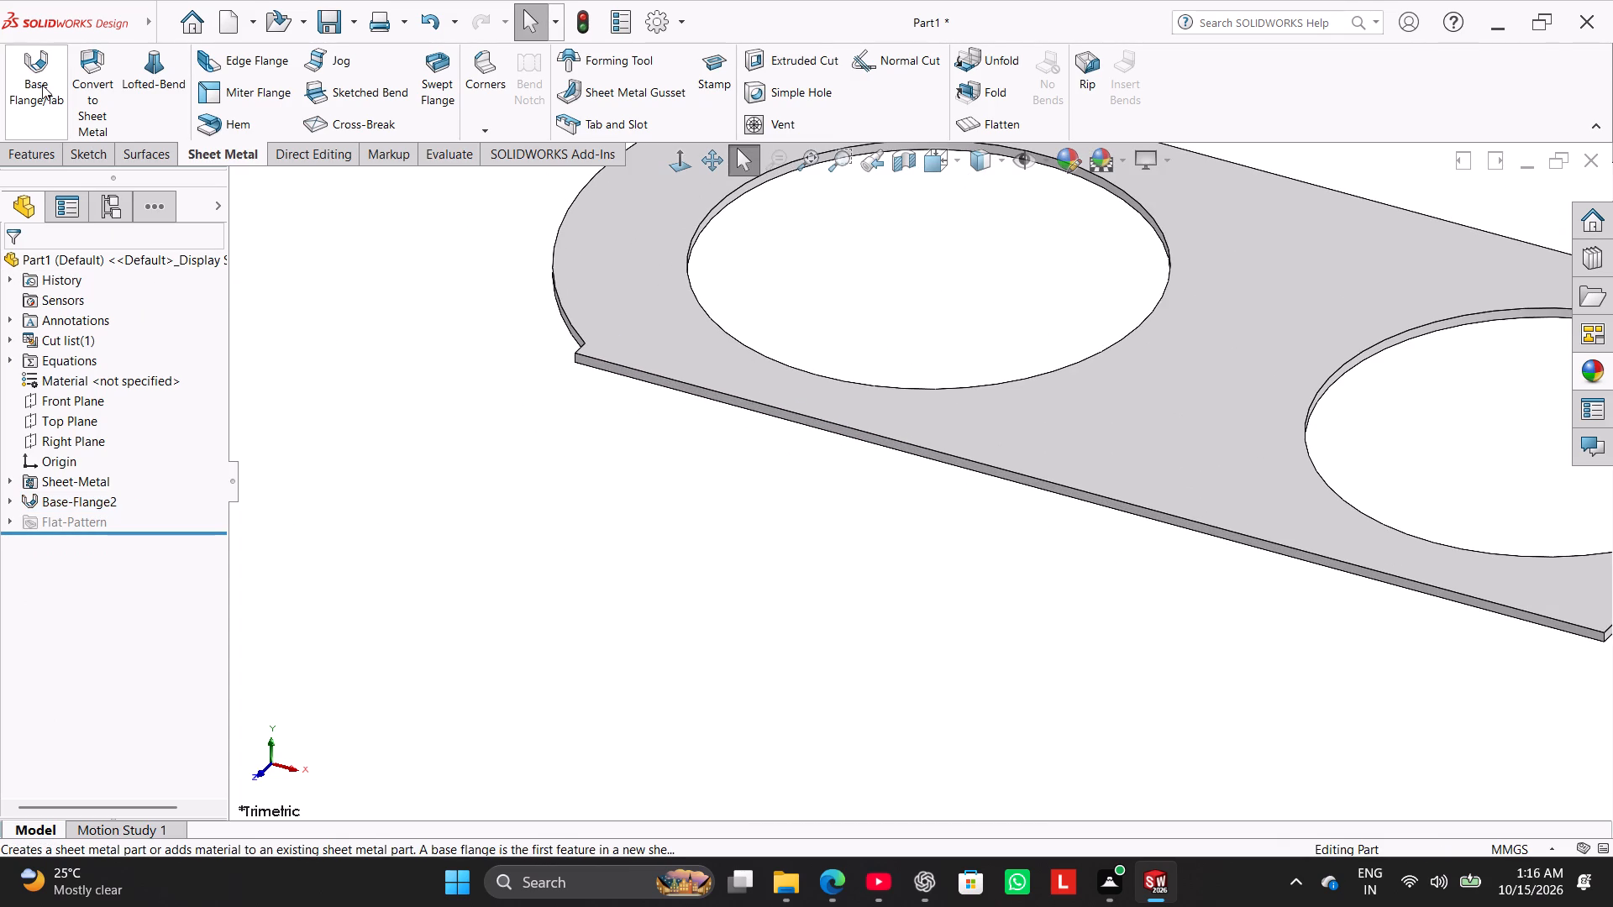
Start an Edge Flange on both long straight edges of the base plate, with the walls pointing downward.
left_click(235, 62)
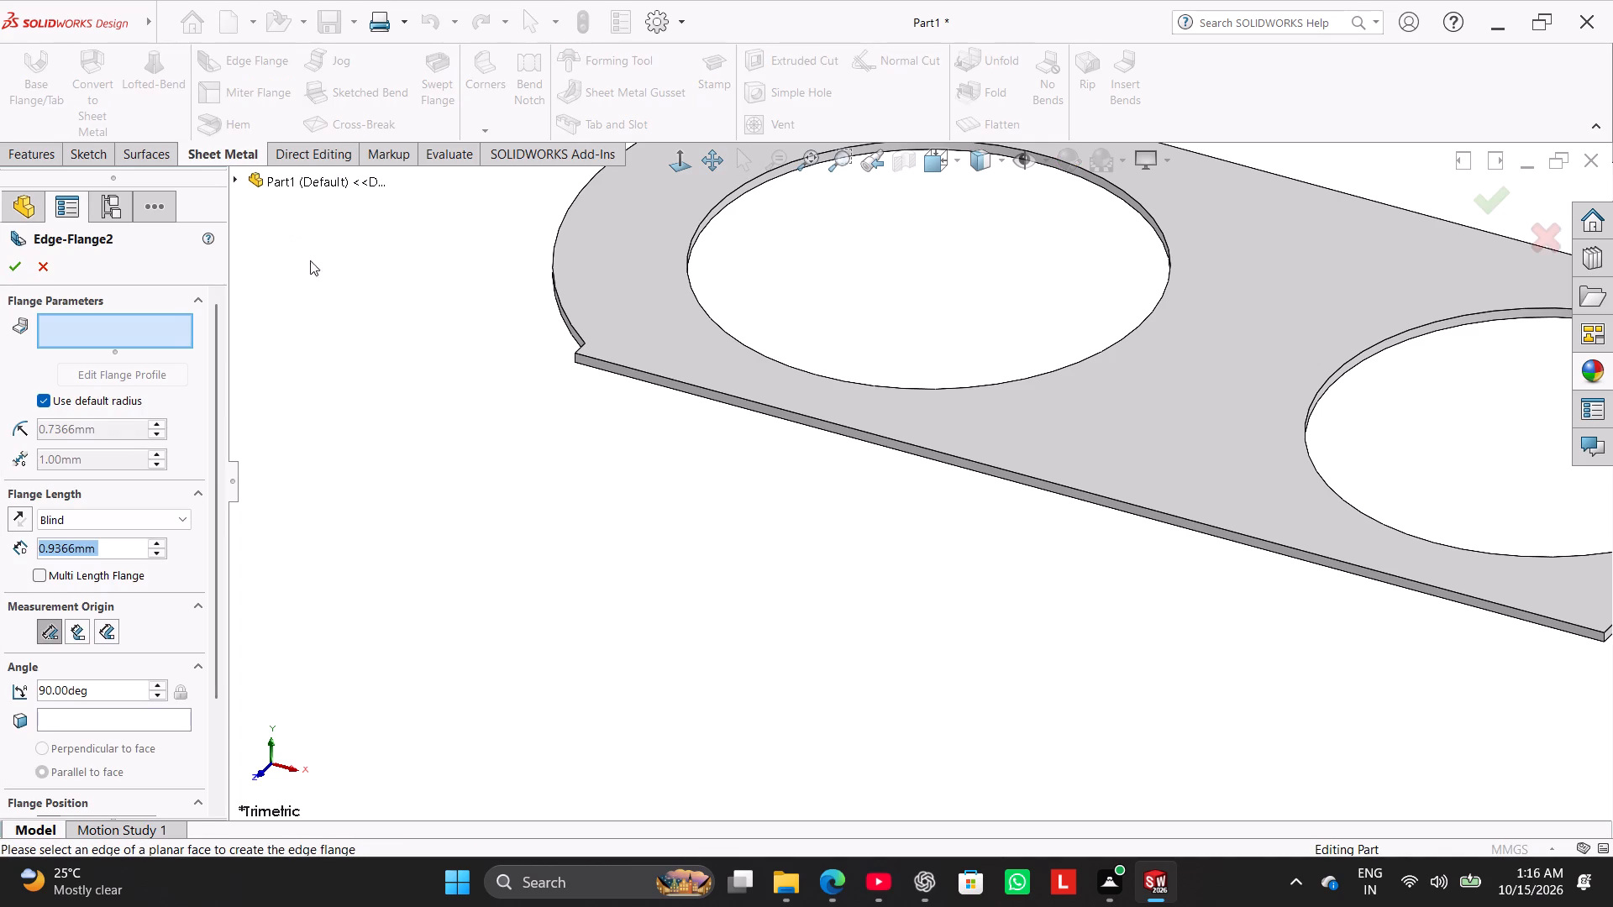
scroll(956, 510, "up", 2)
scroll(995, 508, "down", 1)
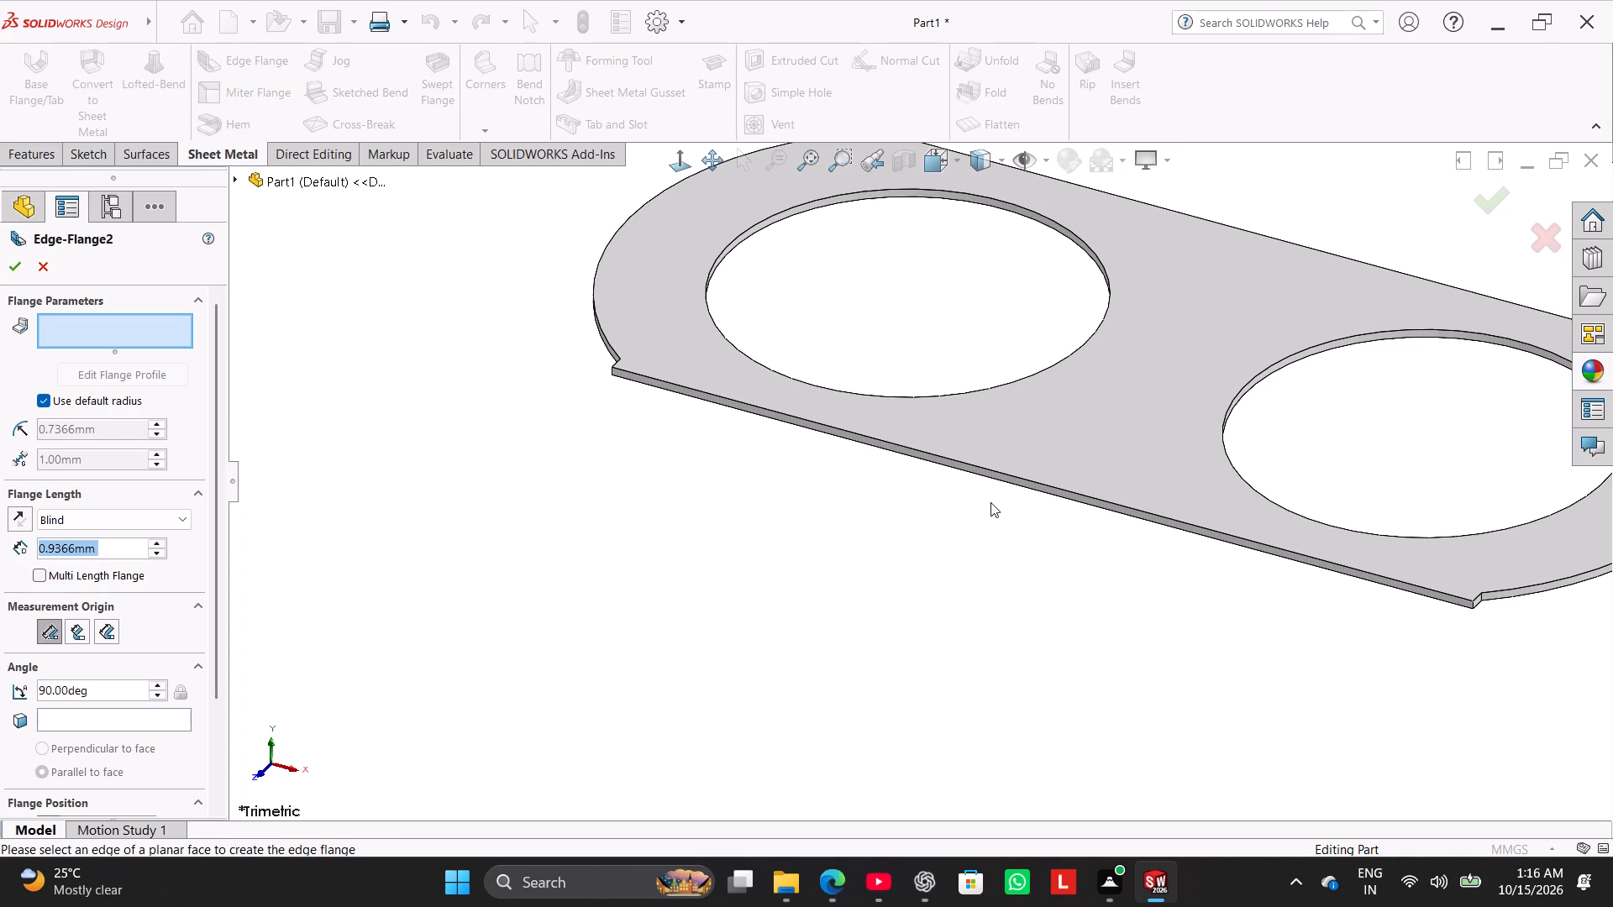
left_click(986, 474)
scroll(1293, 270, "up", 1)
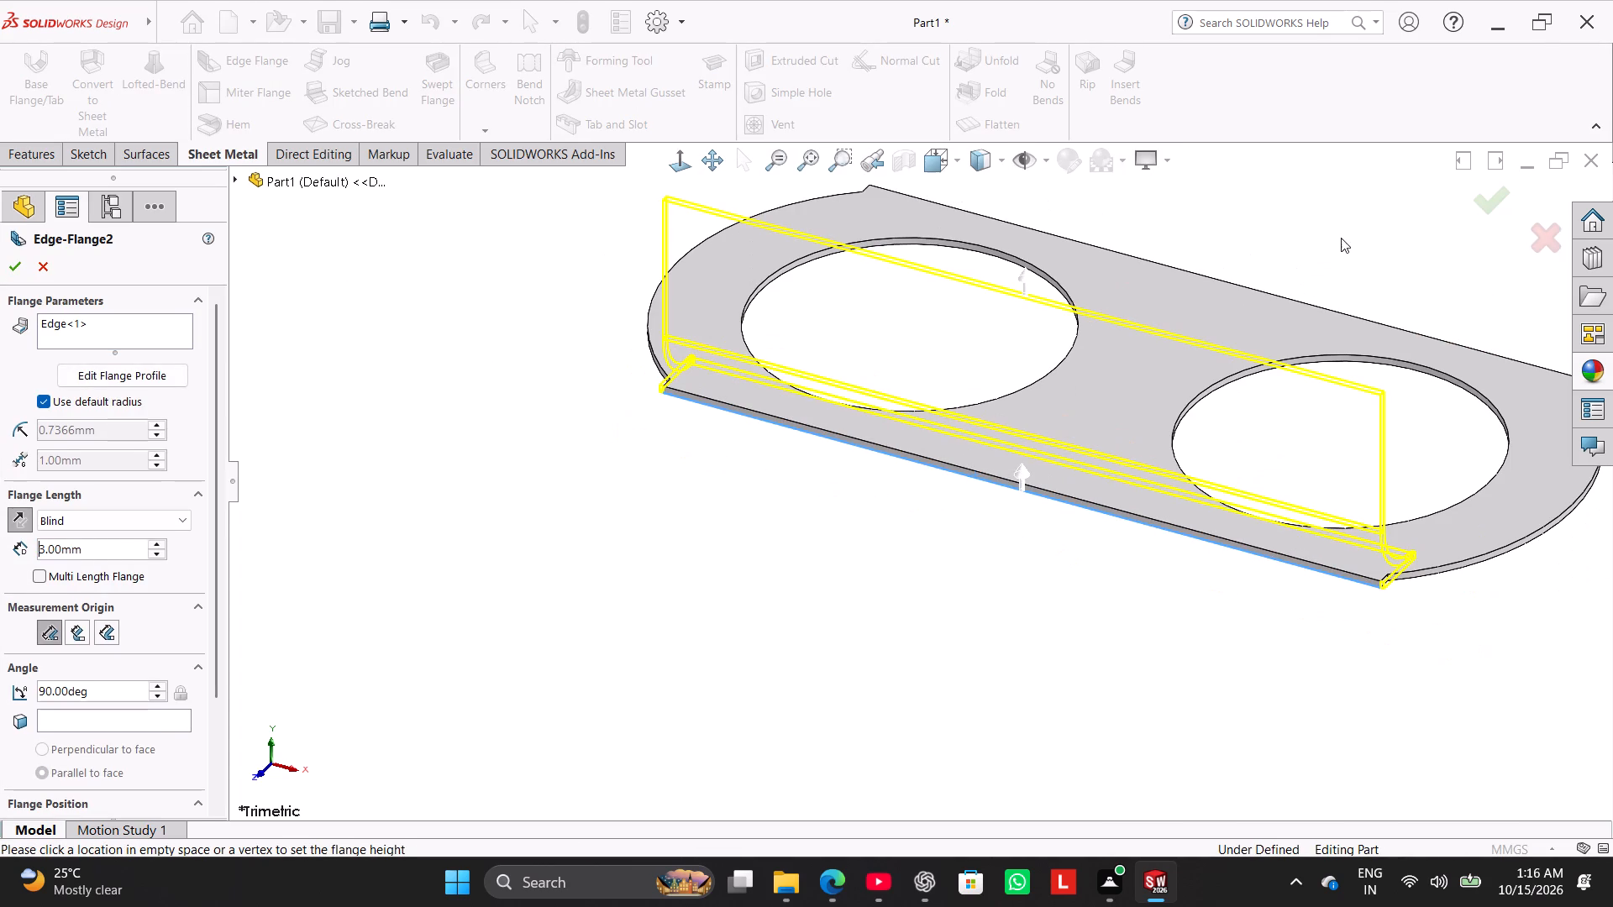
left_click(982, 628)
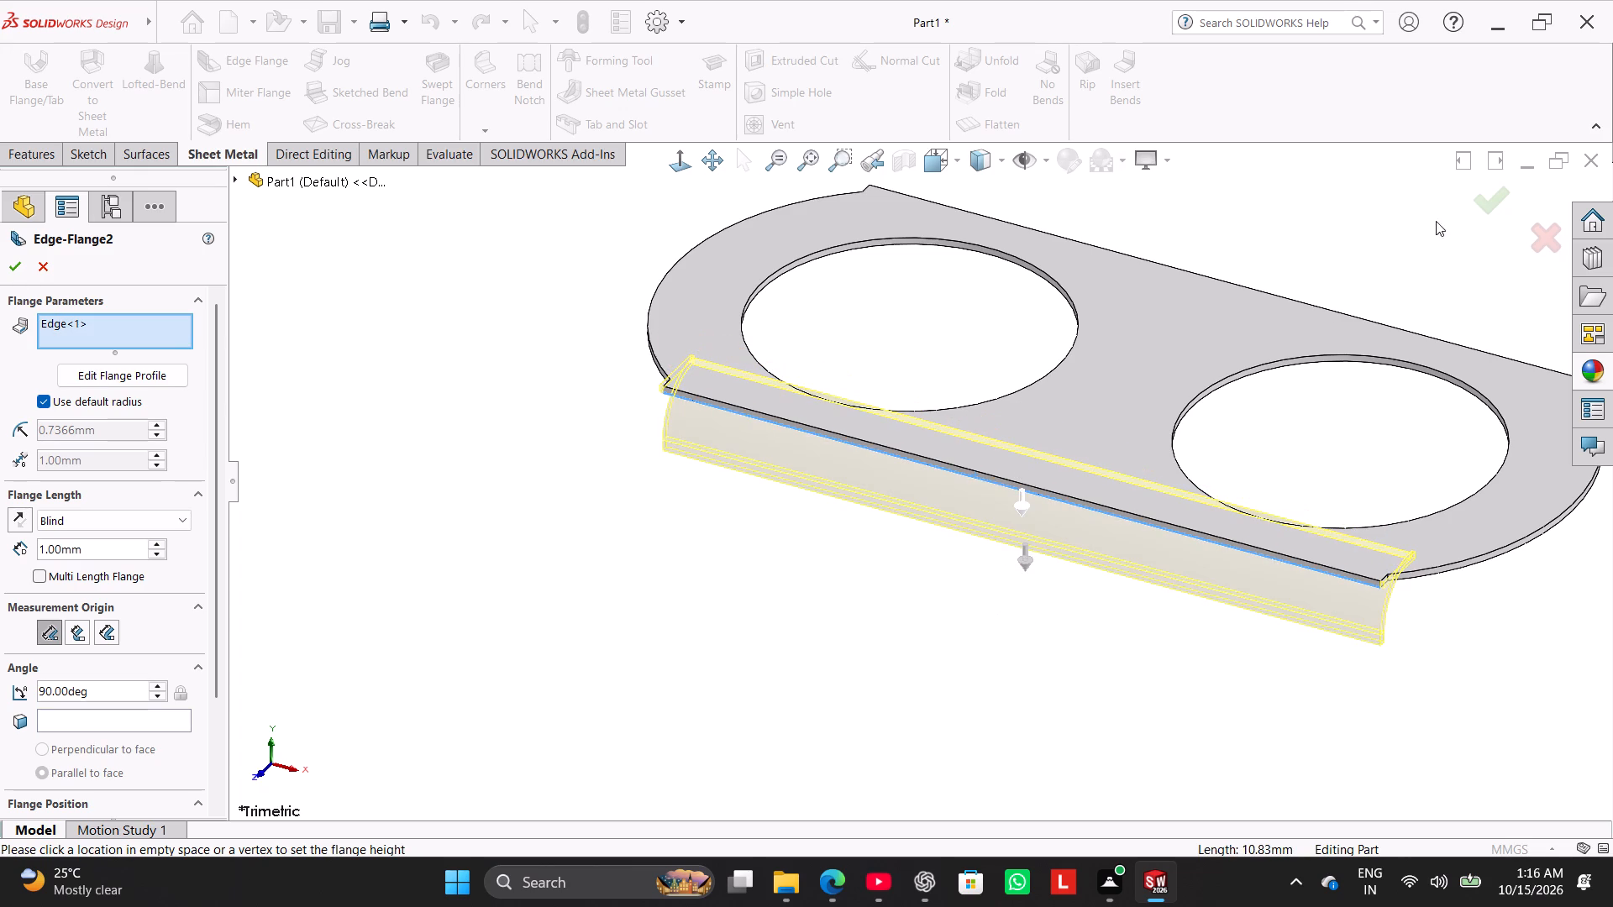
middle_click_drag(1395, 242, 1221, 370)
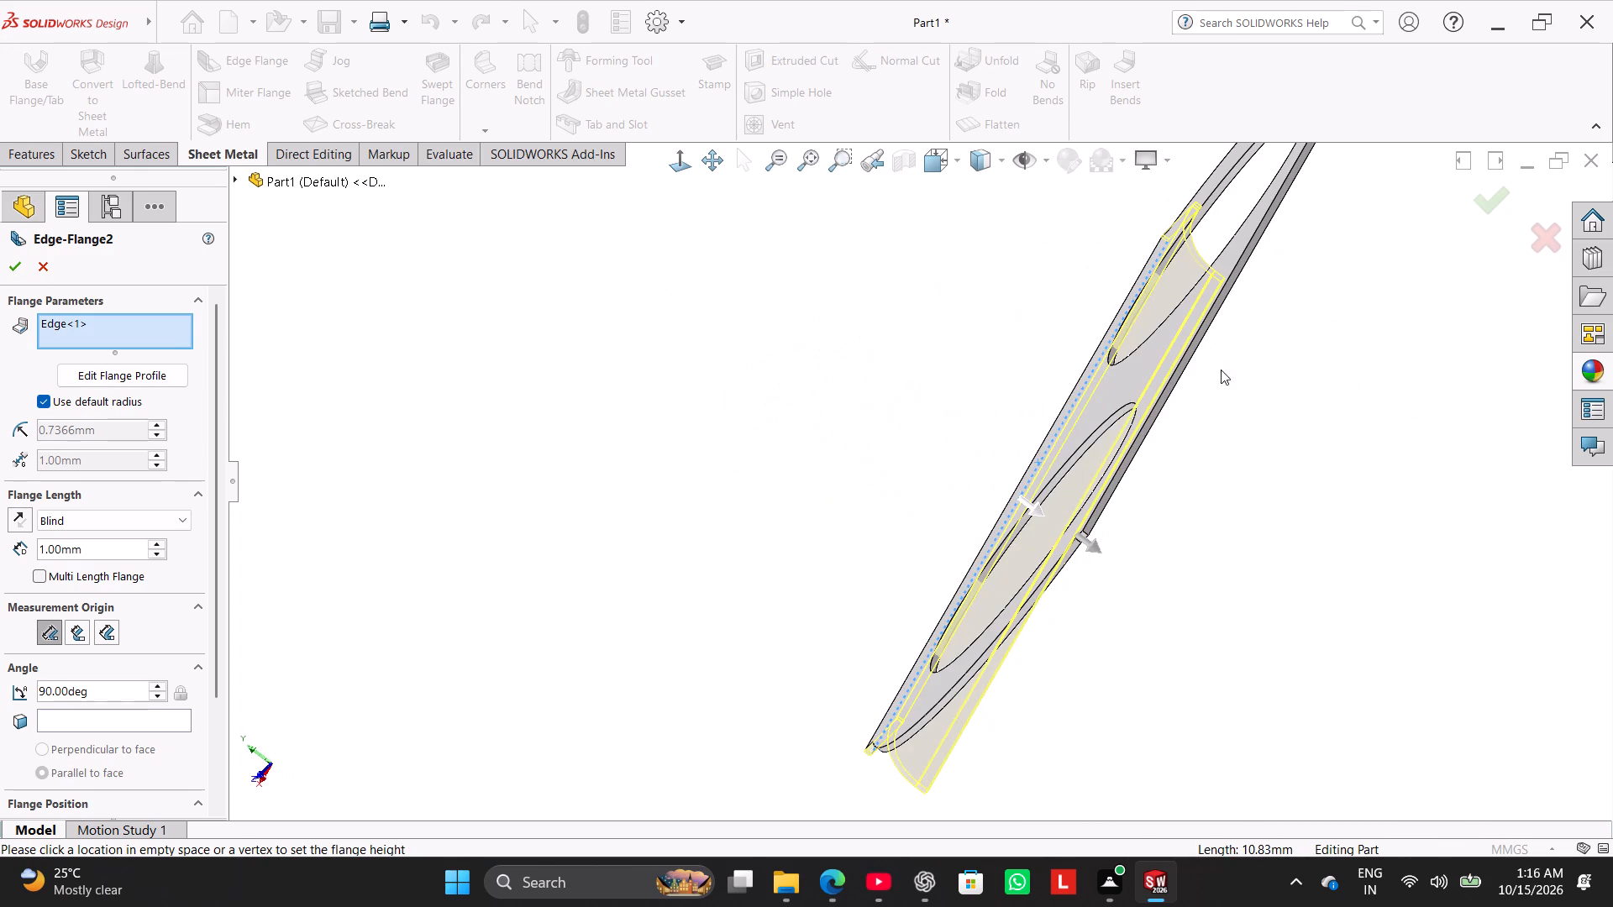
left_click(1225, 302)
middle_click_drag(799, 413, 985, 322)
scroll(878, 422, "up", 1)
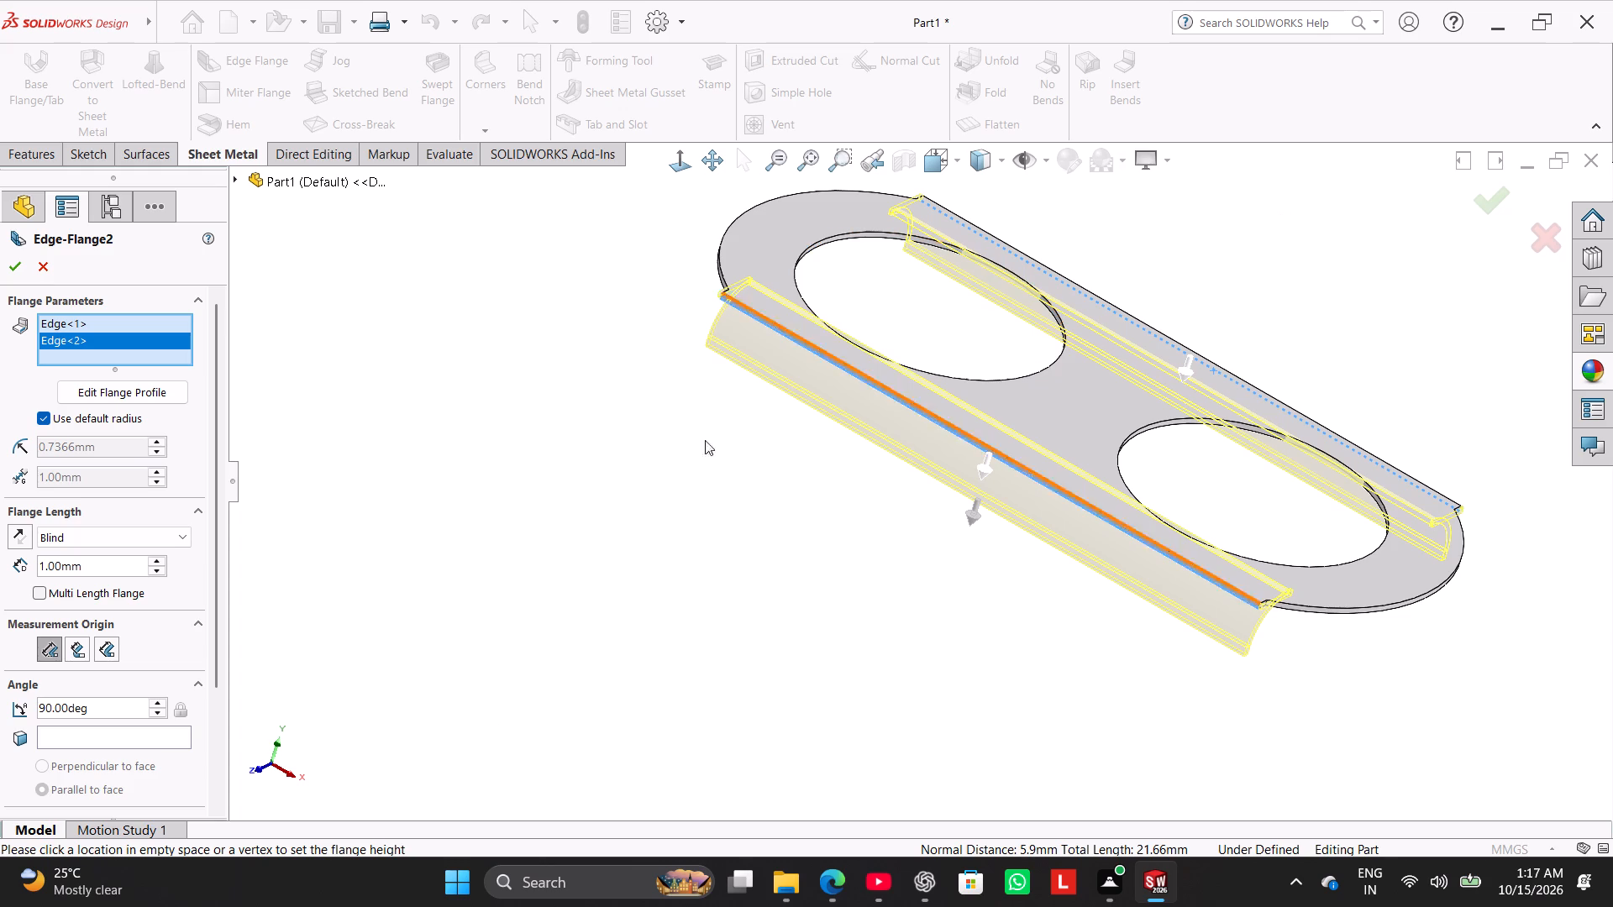
Override the default bend radius with 0.1 mm and set the flange length to 6.5 mm.
left_click(45, 413)
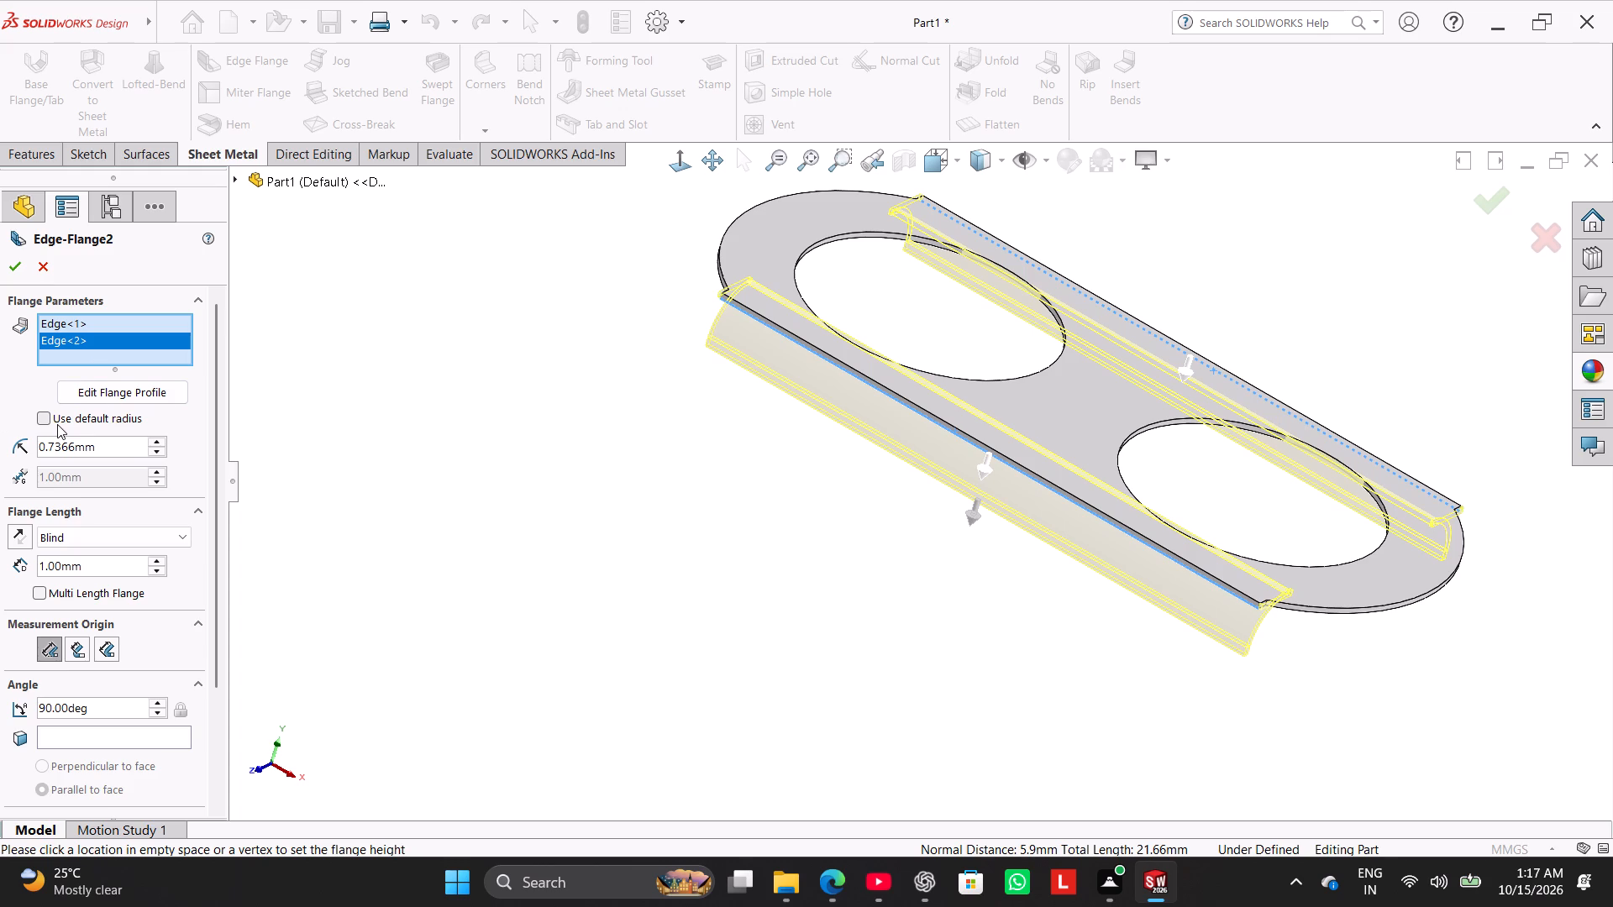
double_click(96, 453)
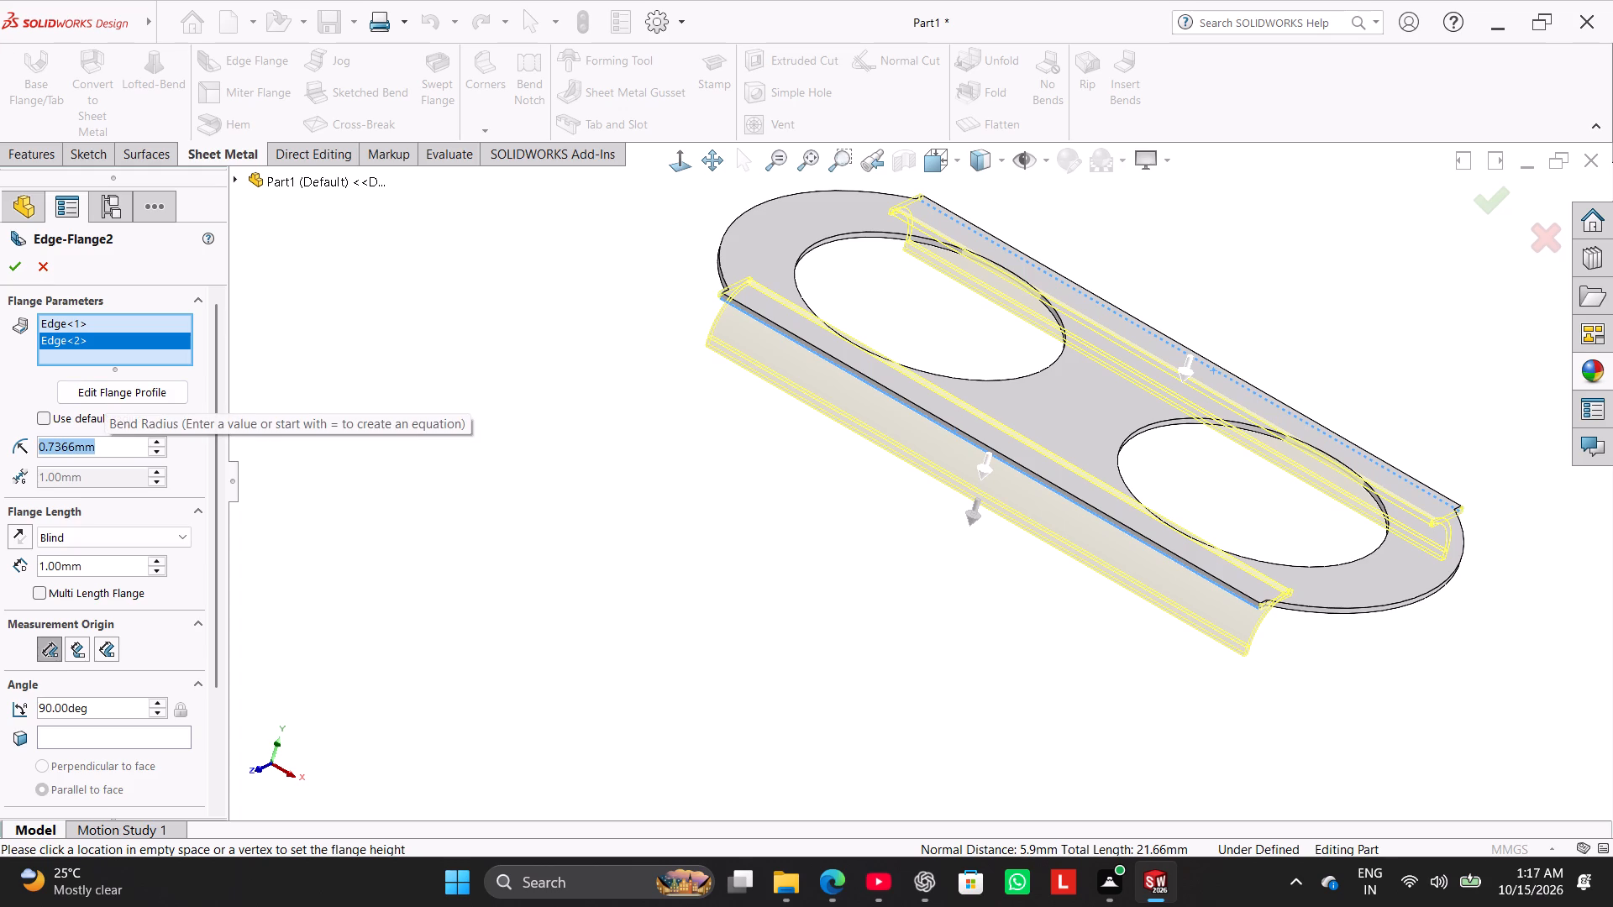
type("0.1")
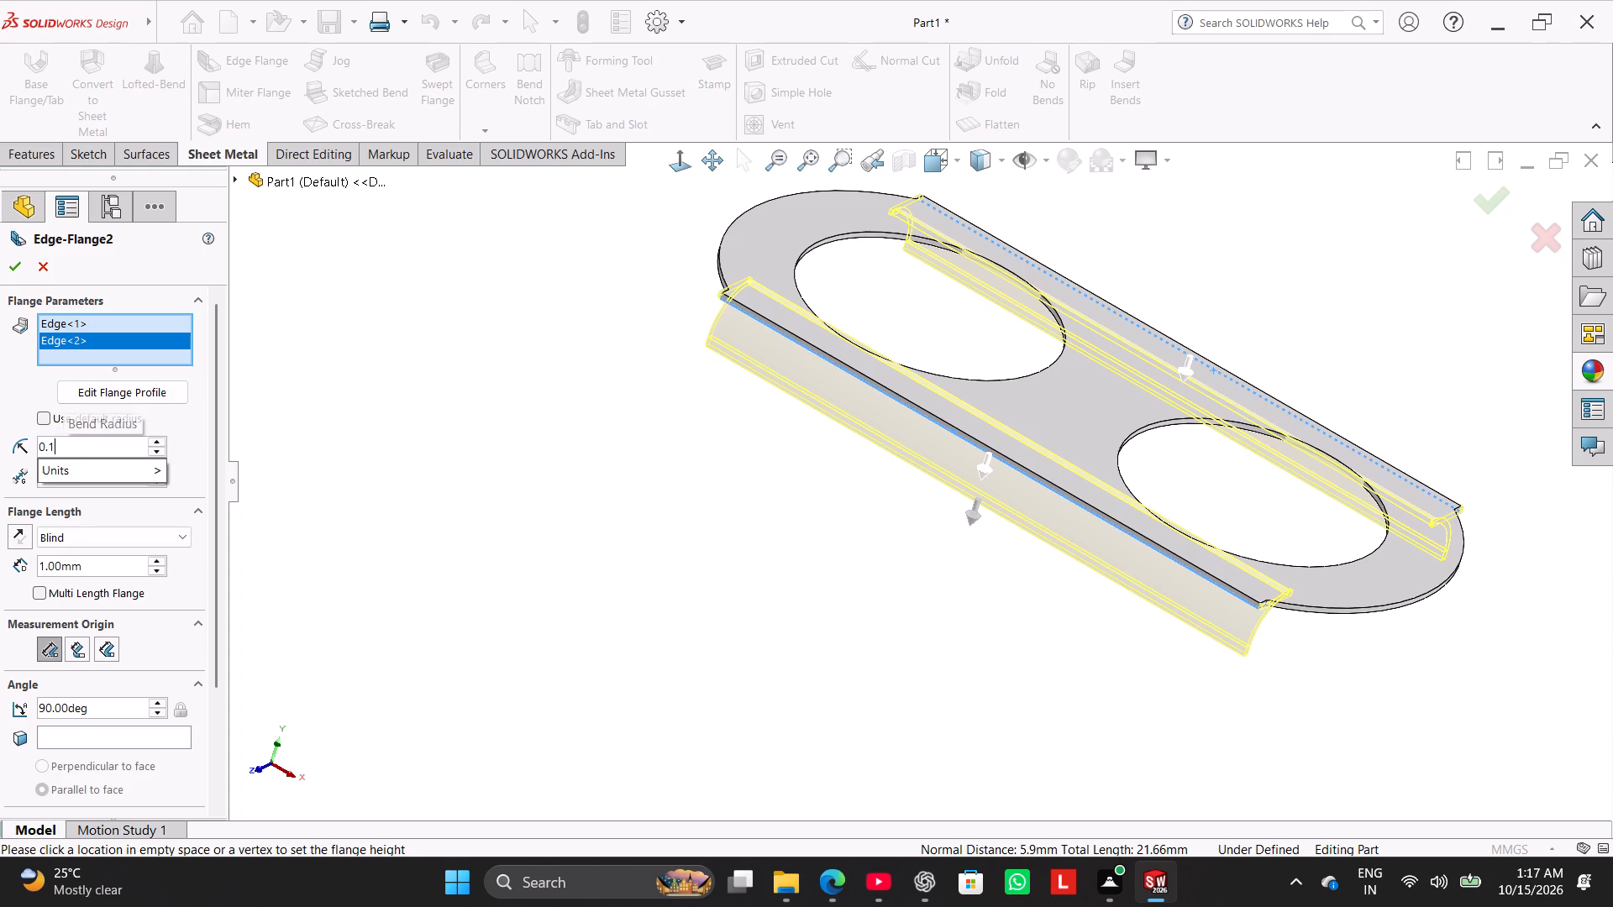
key("Return")
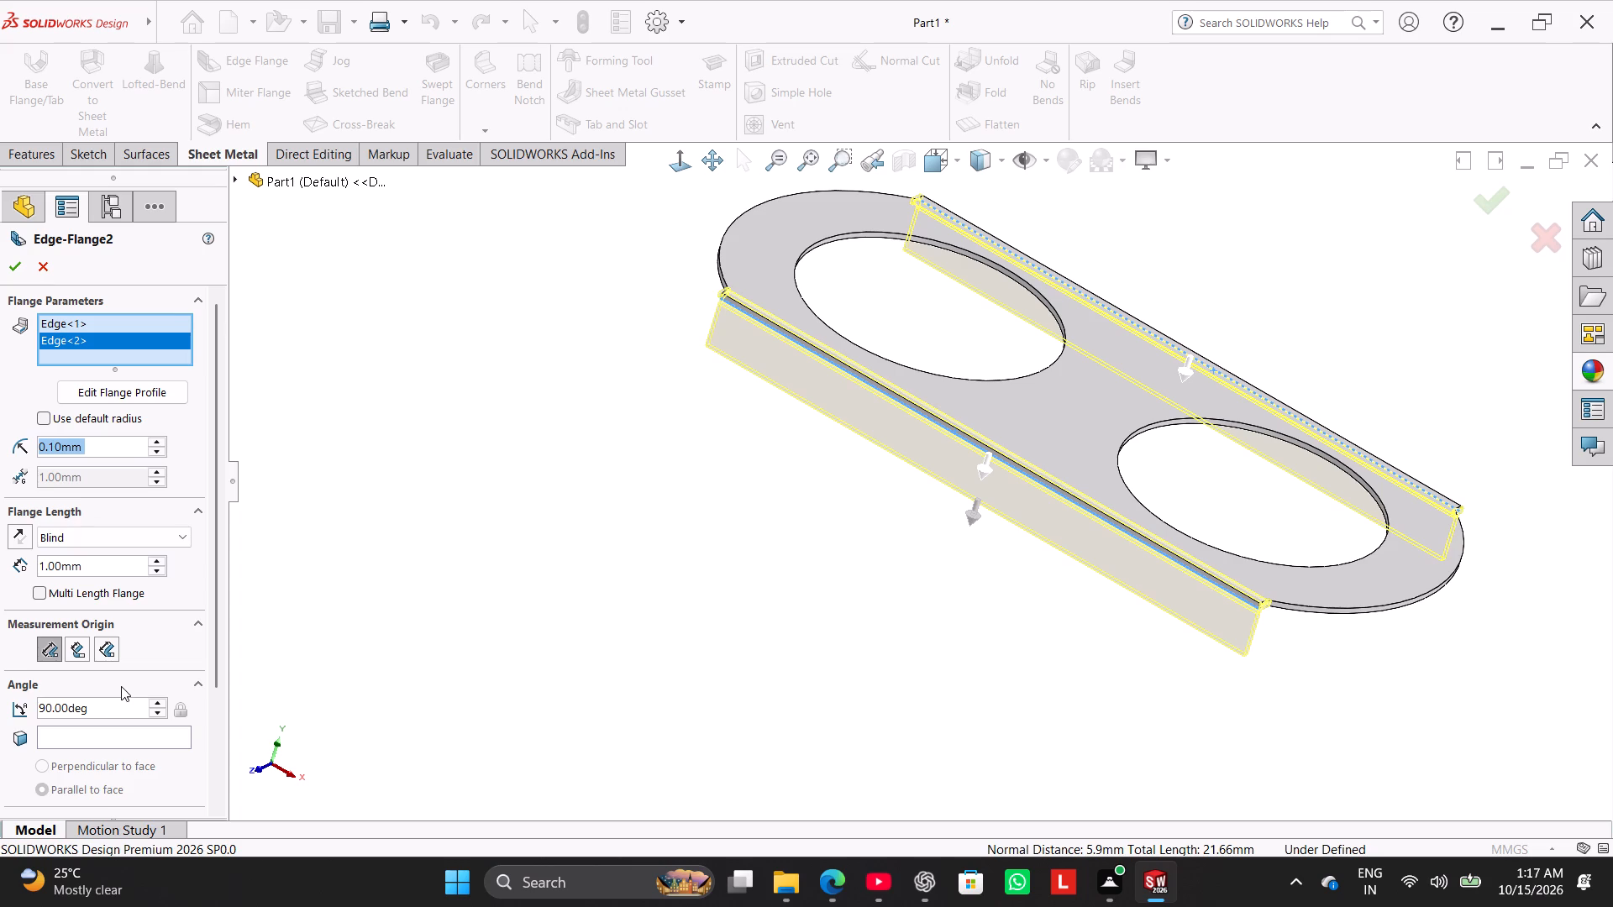
double_click(105, 566)
type("6.5")
key("Return")
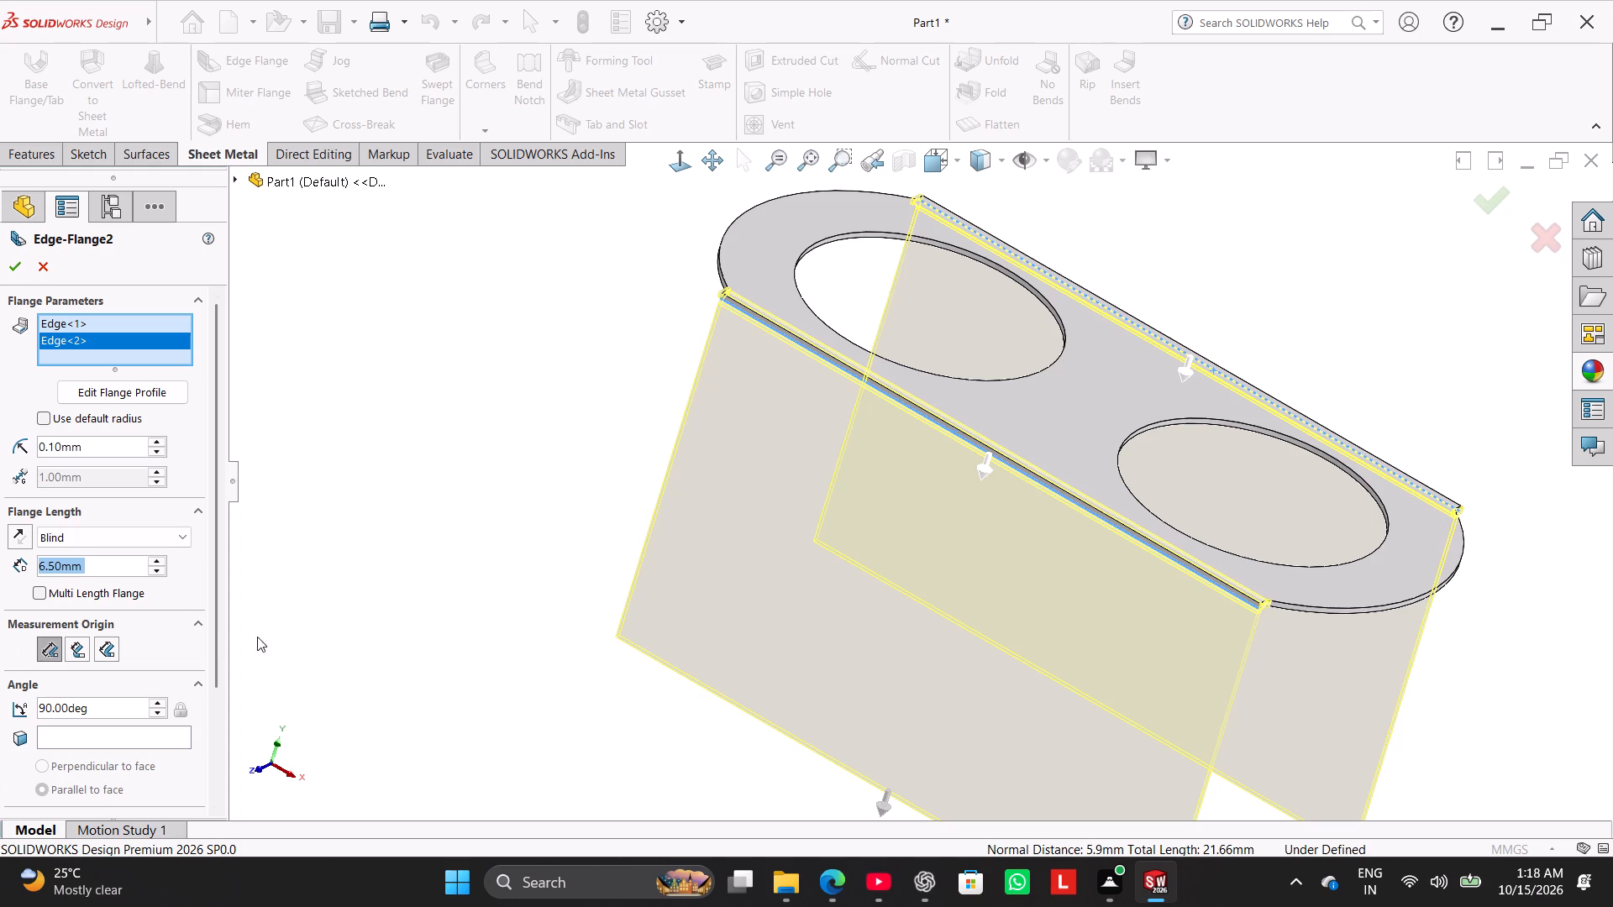
Enable a custom relief type for the edge flanges and set it to Tear.
left_click_drag(215, 528, 235, 633)
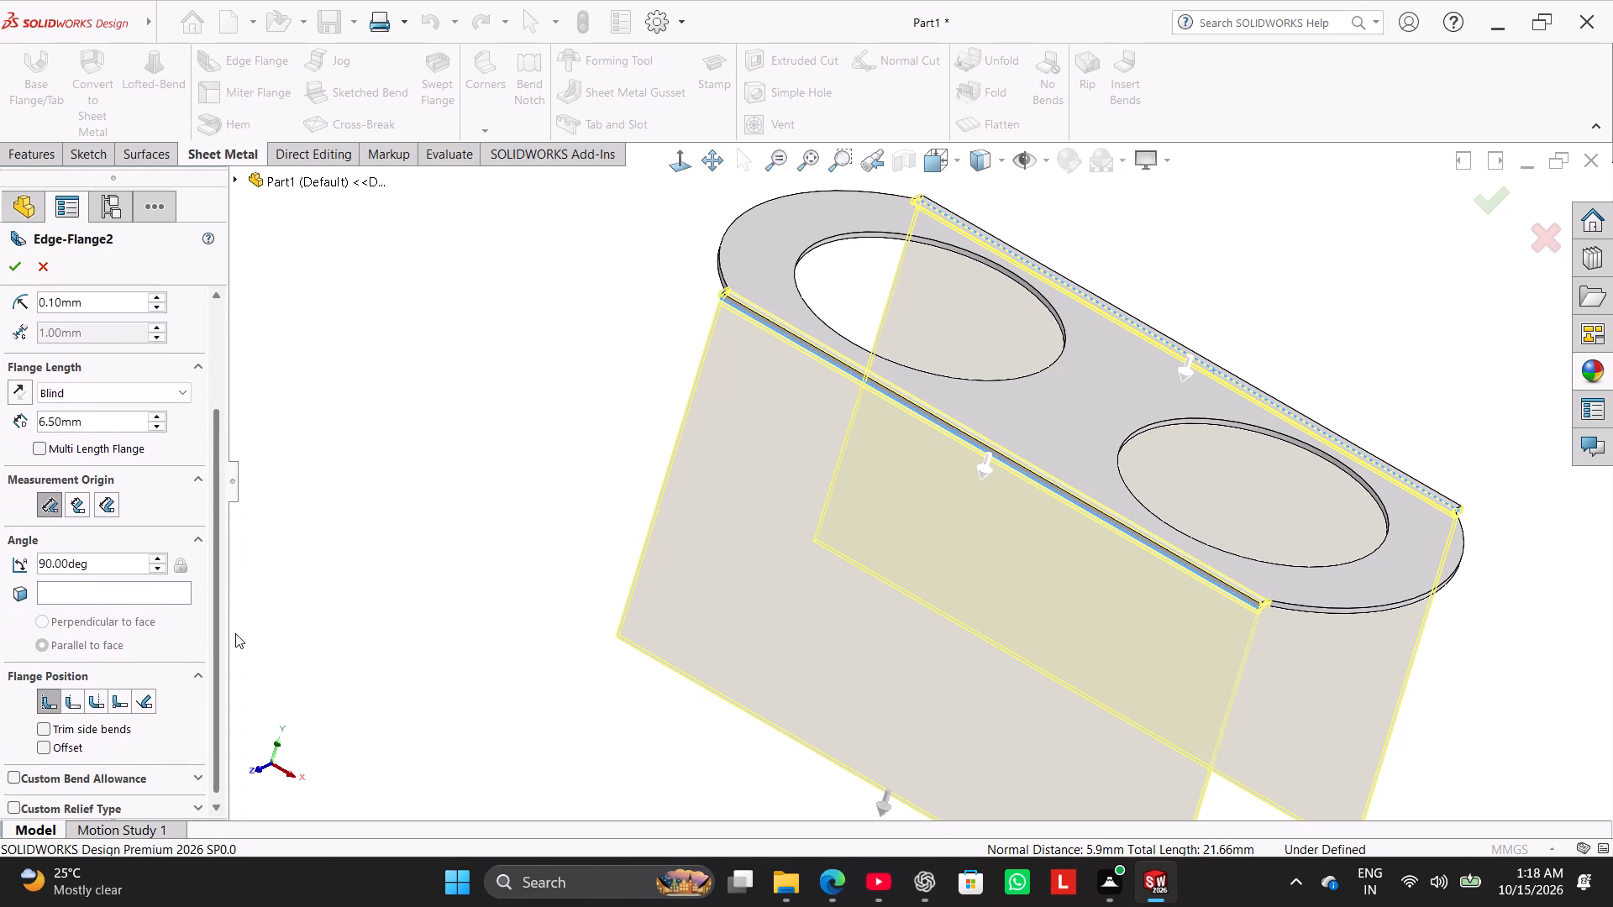
left_click_drag(235, 633, 236, 642)
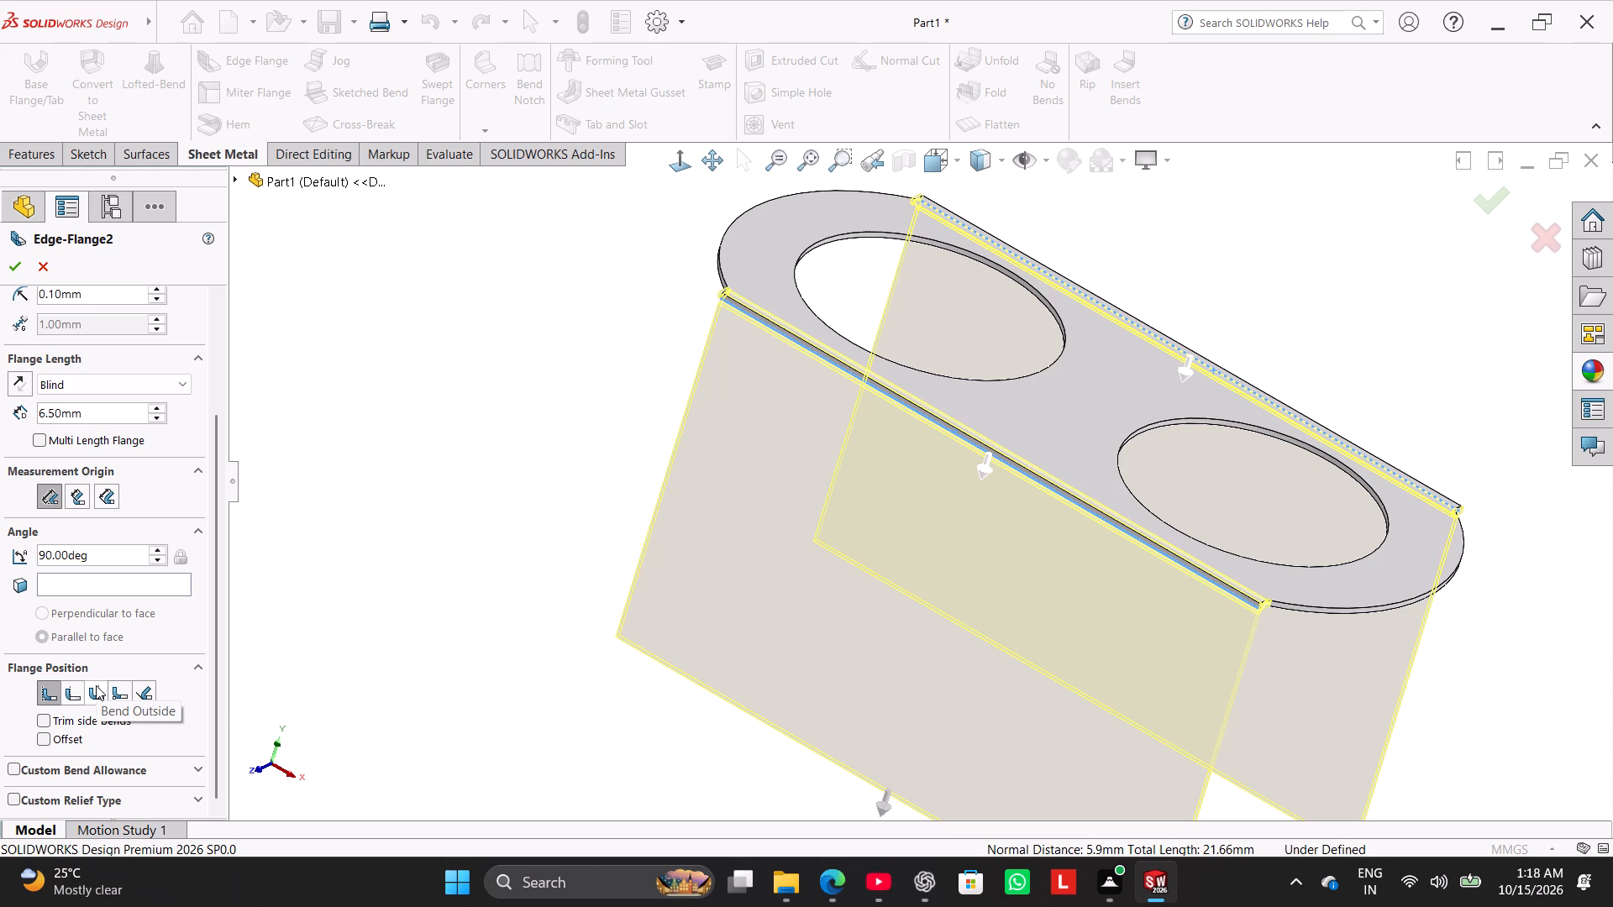
scroll(1515, 655, "down", 2)
middle_click_drag(1371, 646, 1223, 590)
scroll(1185, 611, "down", 7)
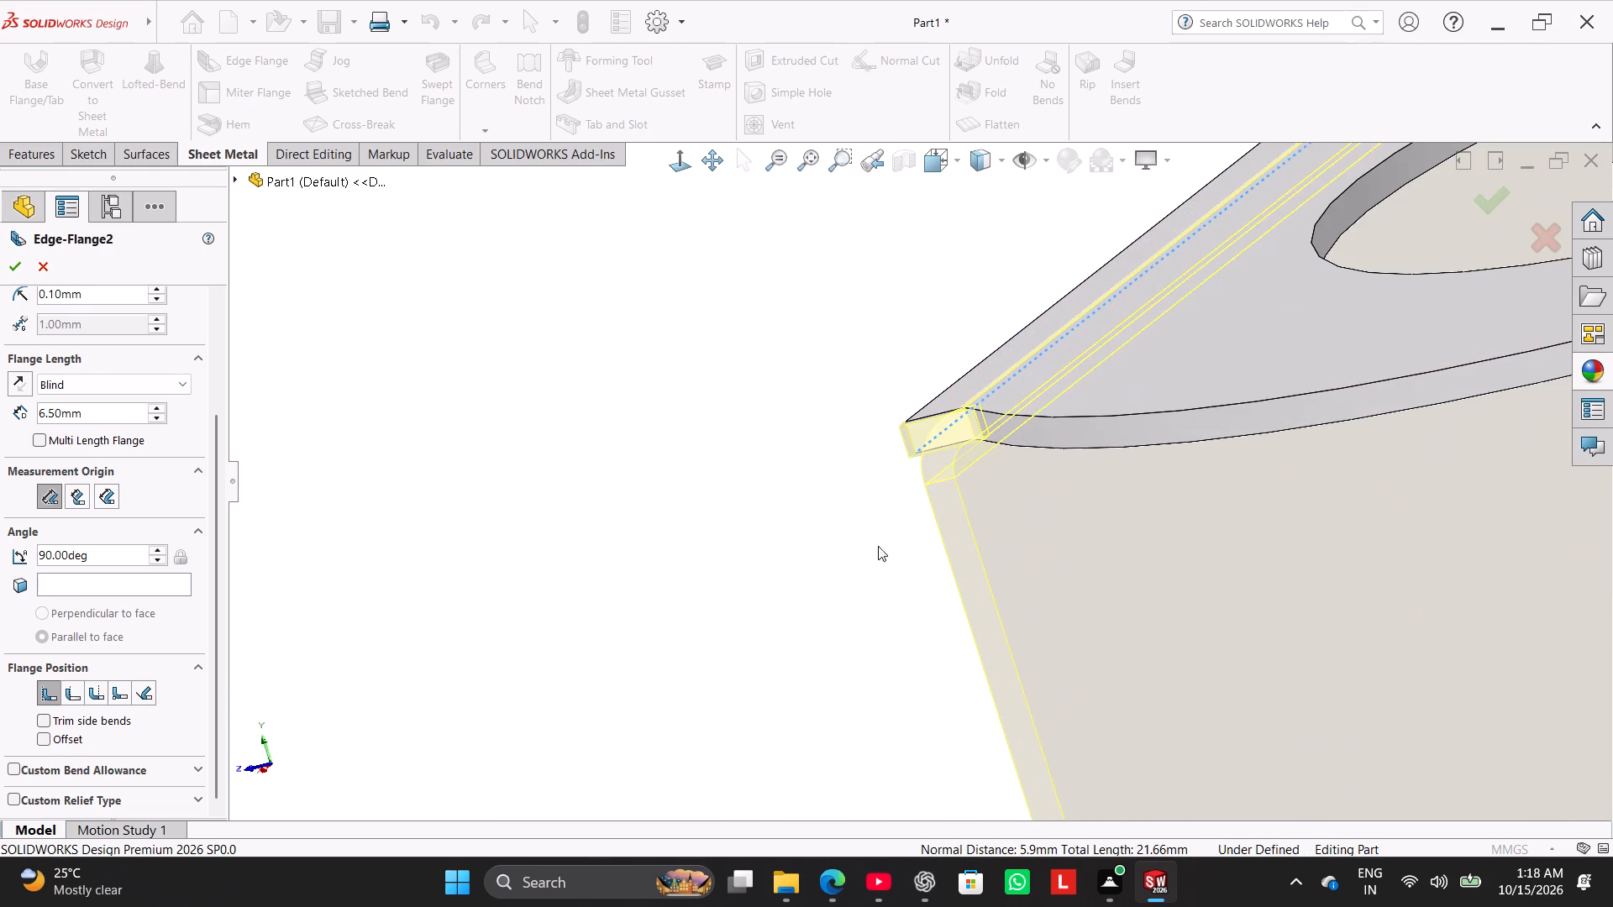
middle_click_drag(788, 545, 803, 564)
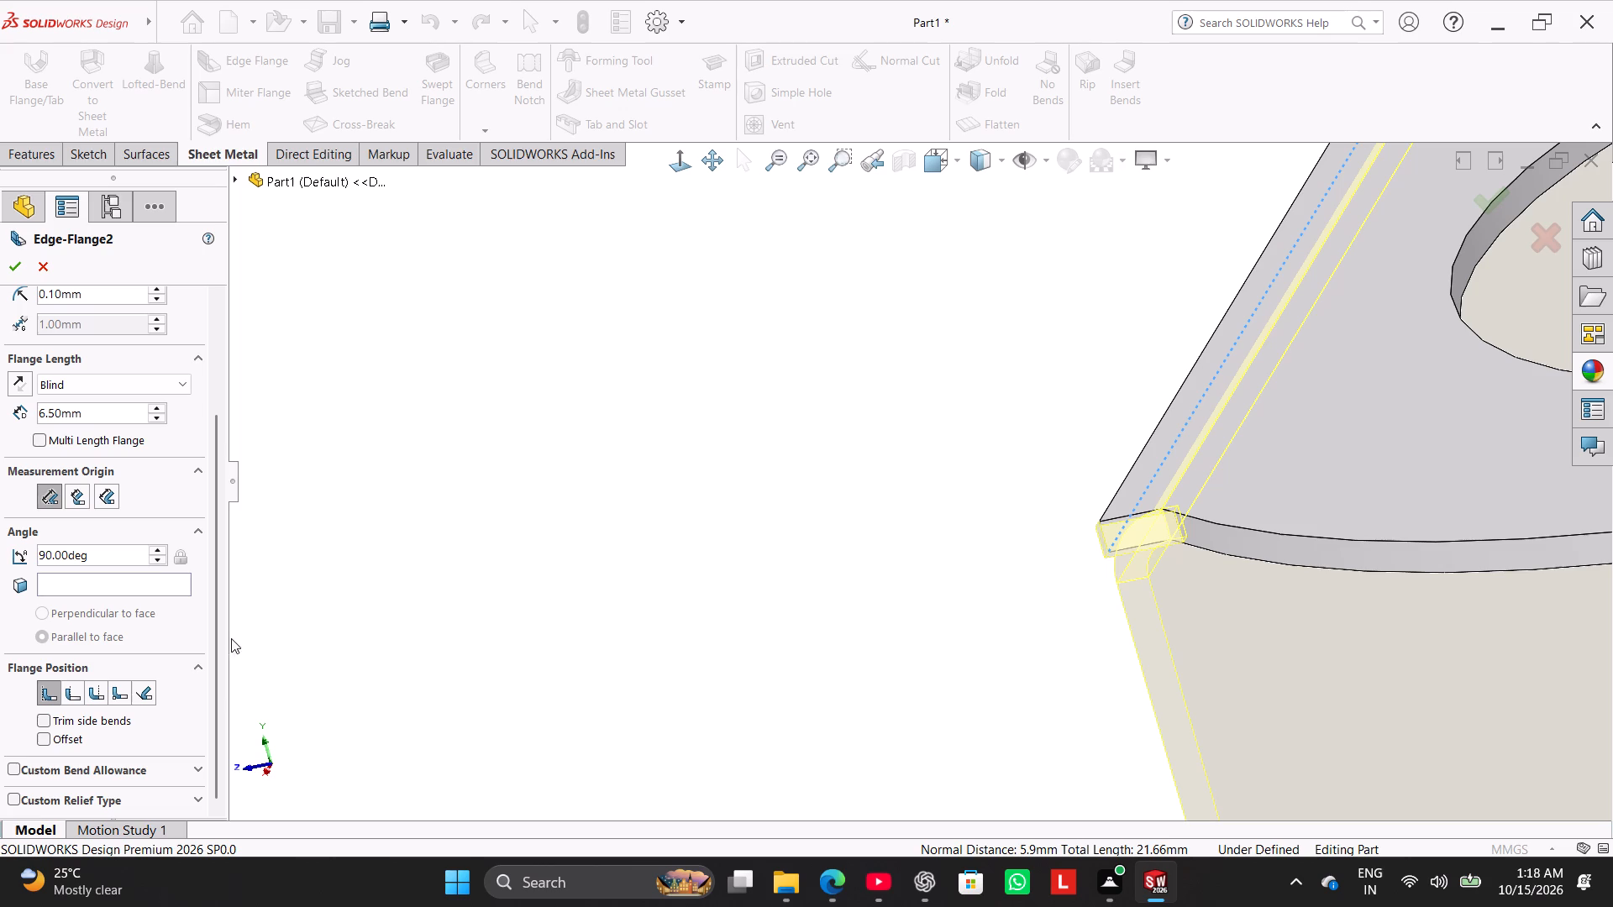
left_click_drag(218, 615, 217, 628)
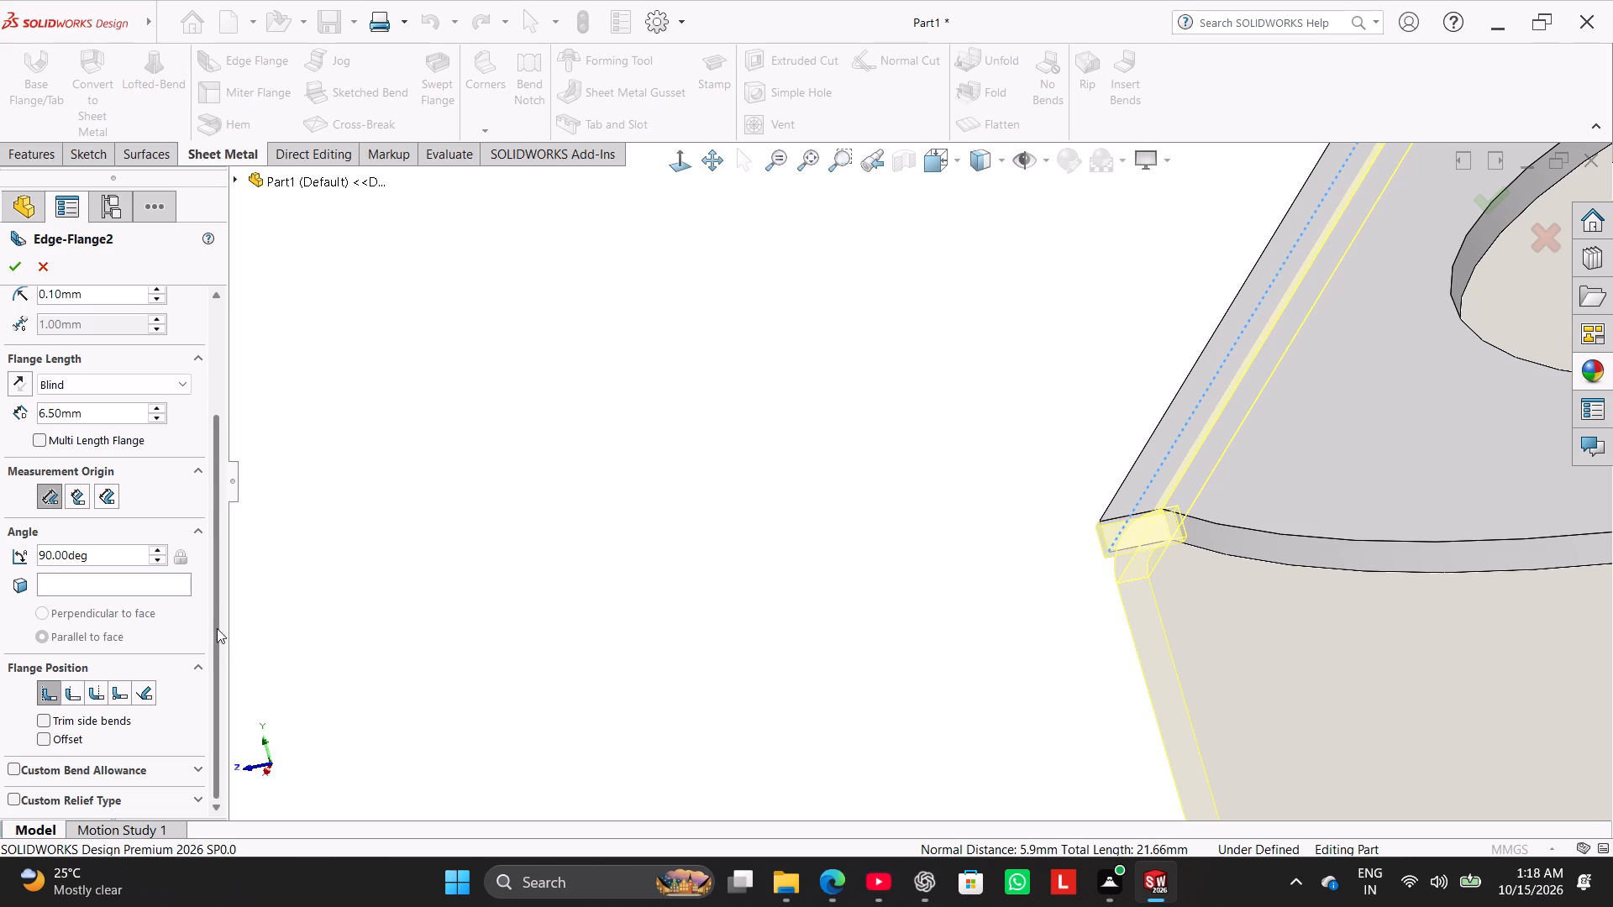
left_click_drag(217, 628, 217, 685)
left_click_drag(217, 618, 216, 706)
left_click_drag(216, 692, 220, 731)
left_click_drag(220, 731, 222, 750)
left_click(13, 793)
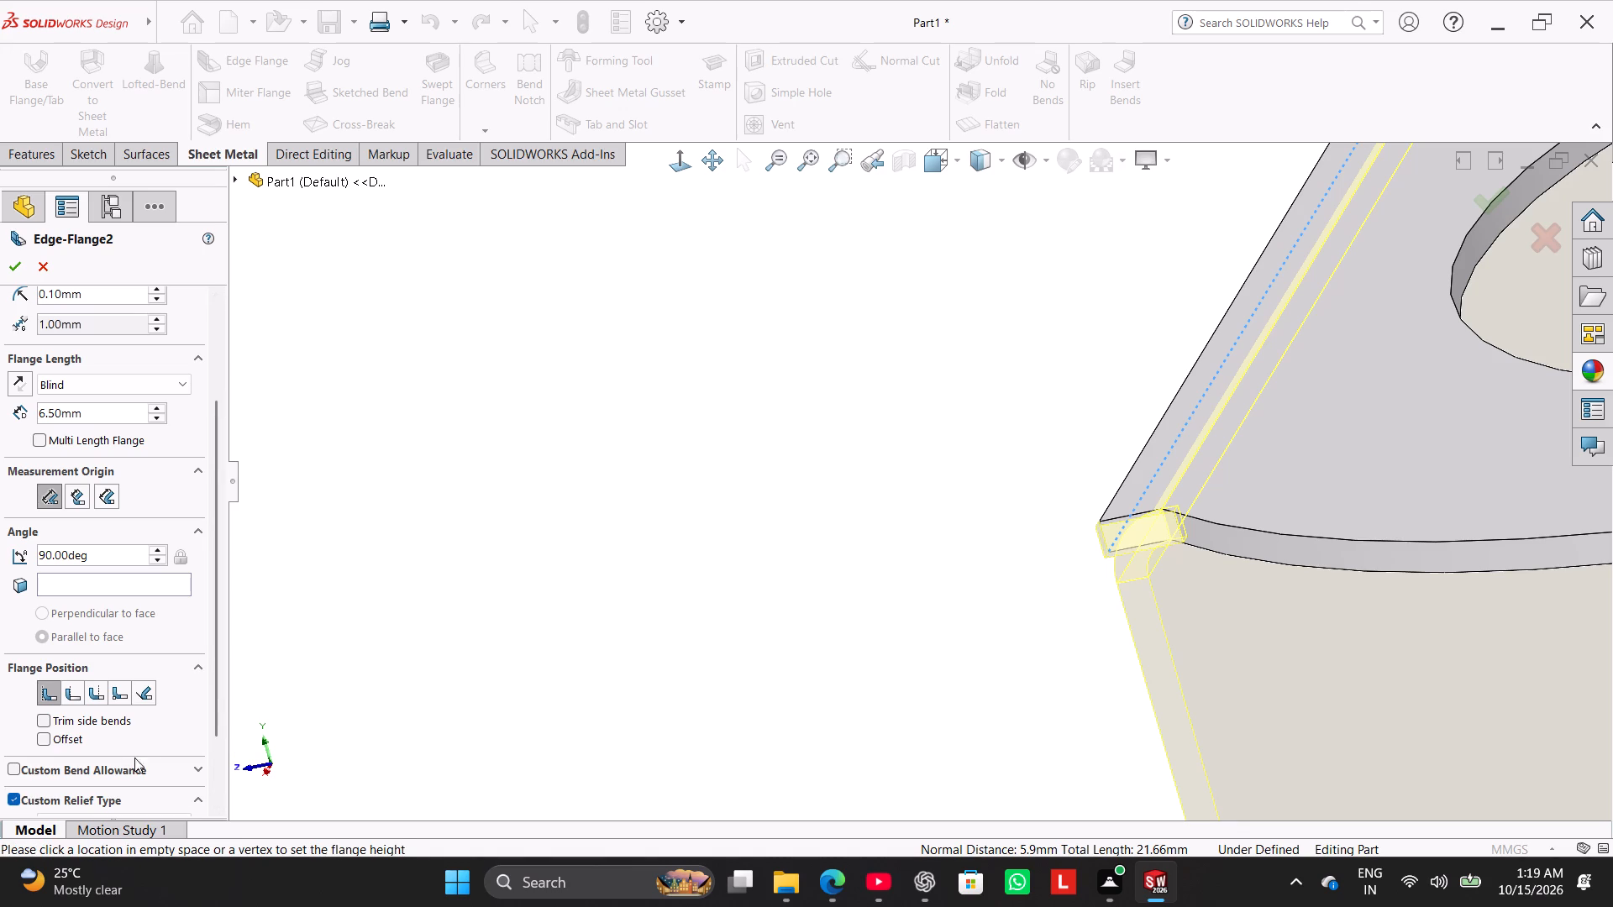
left_click_drag(211, 689, 231, 789)
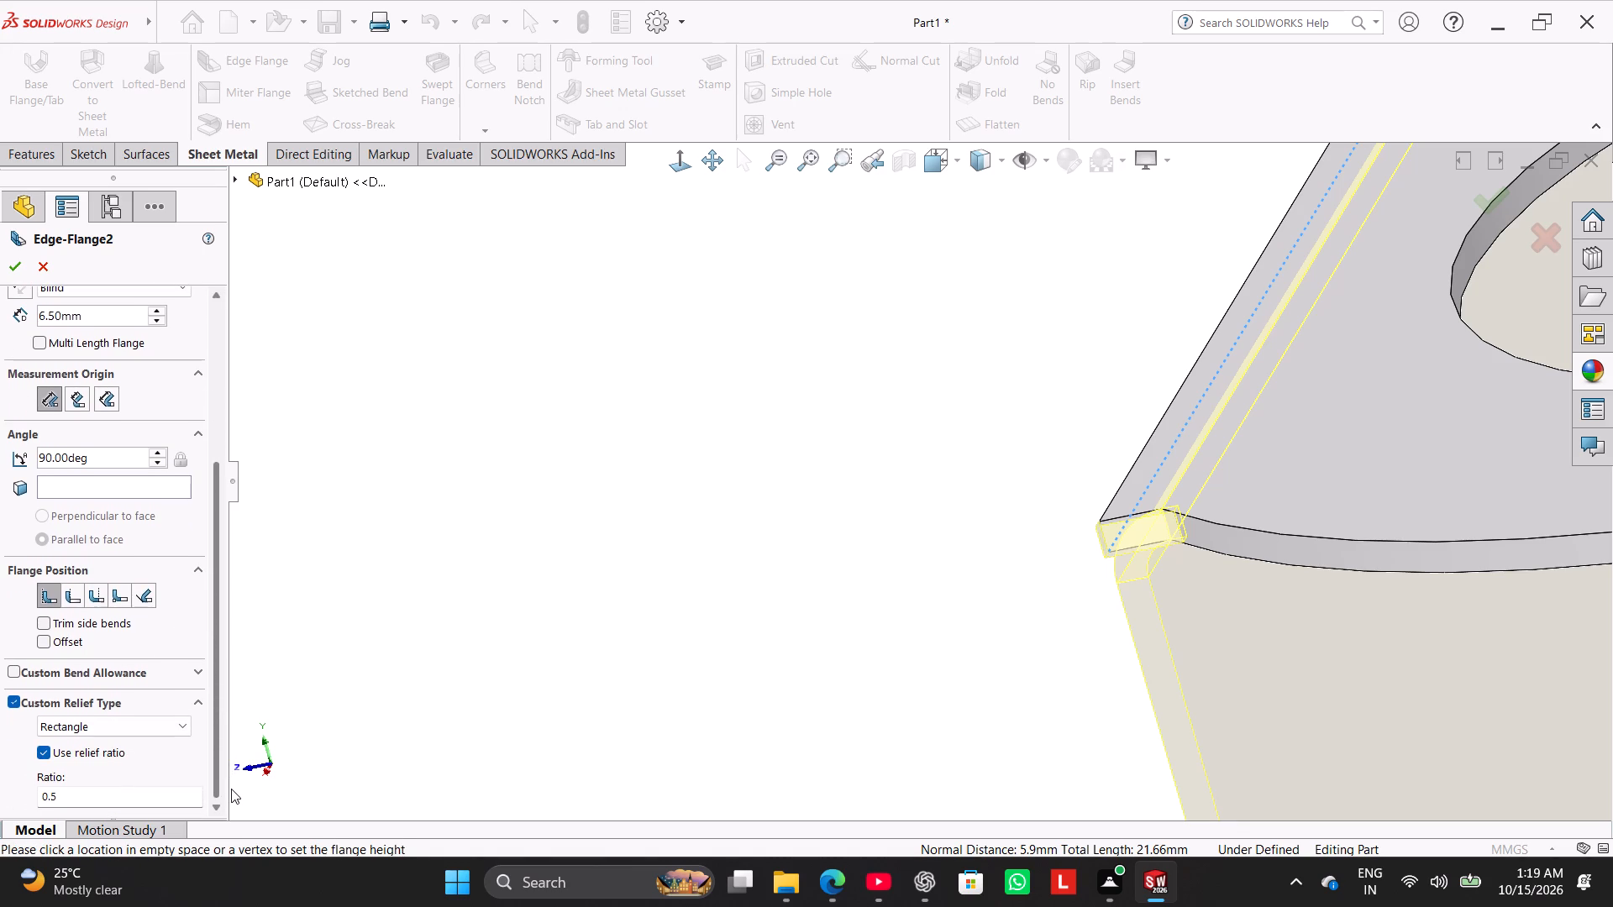
left_click_drag(231, 789, 231, 793)
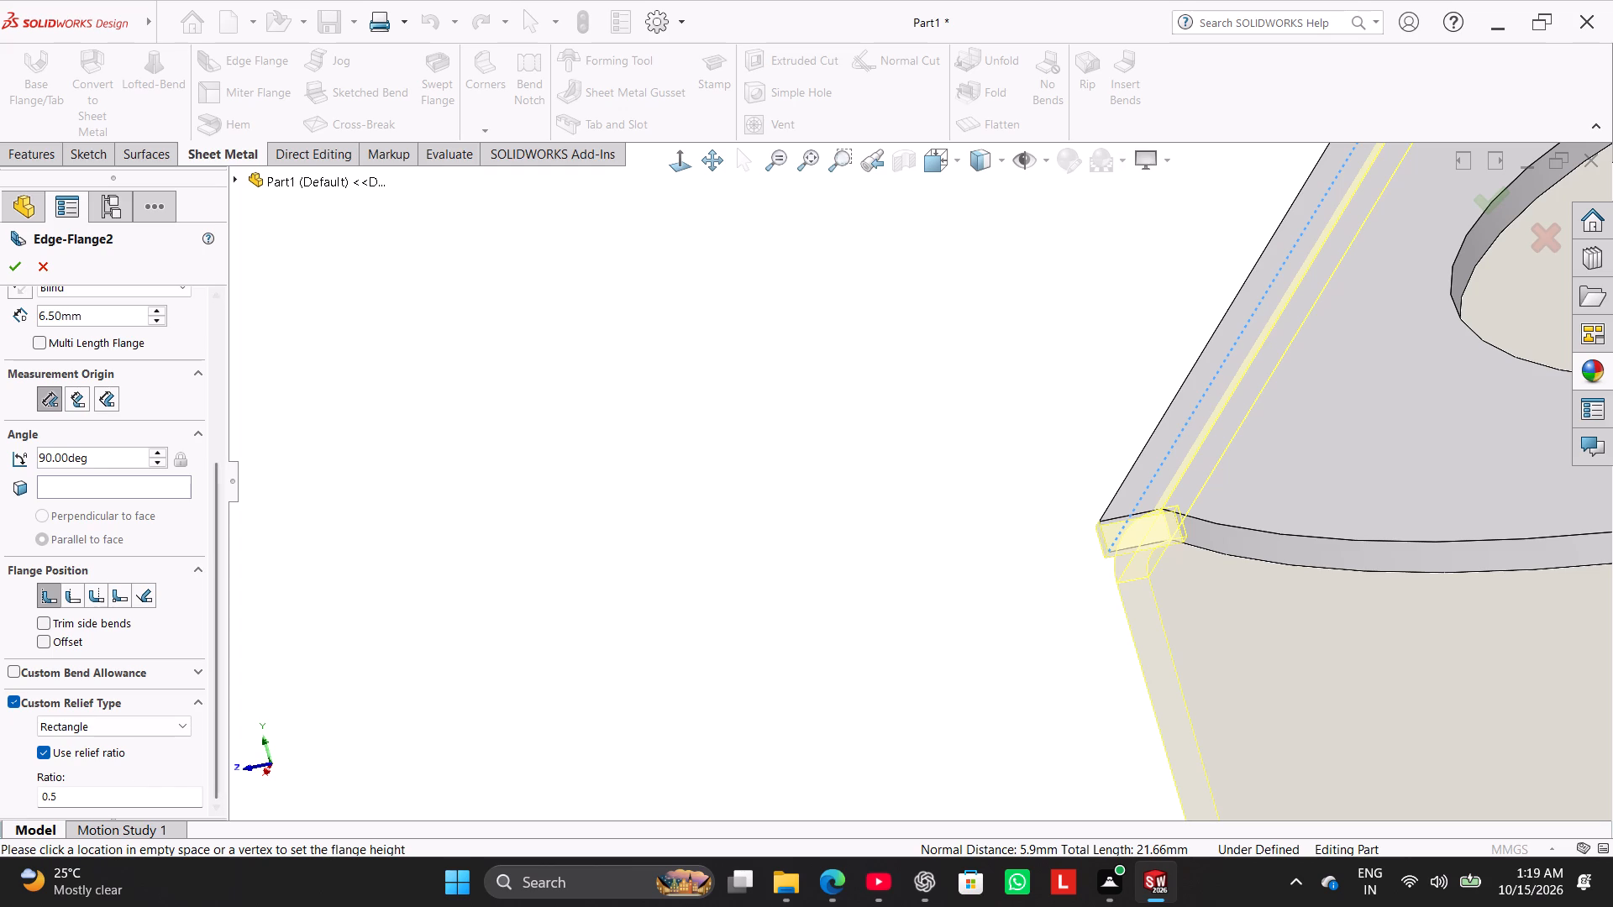
left_click(176, 722)
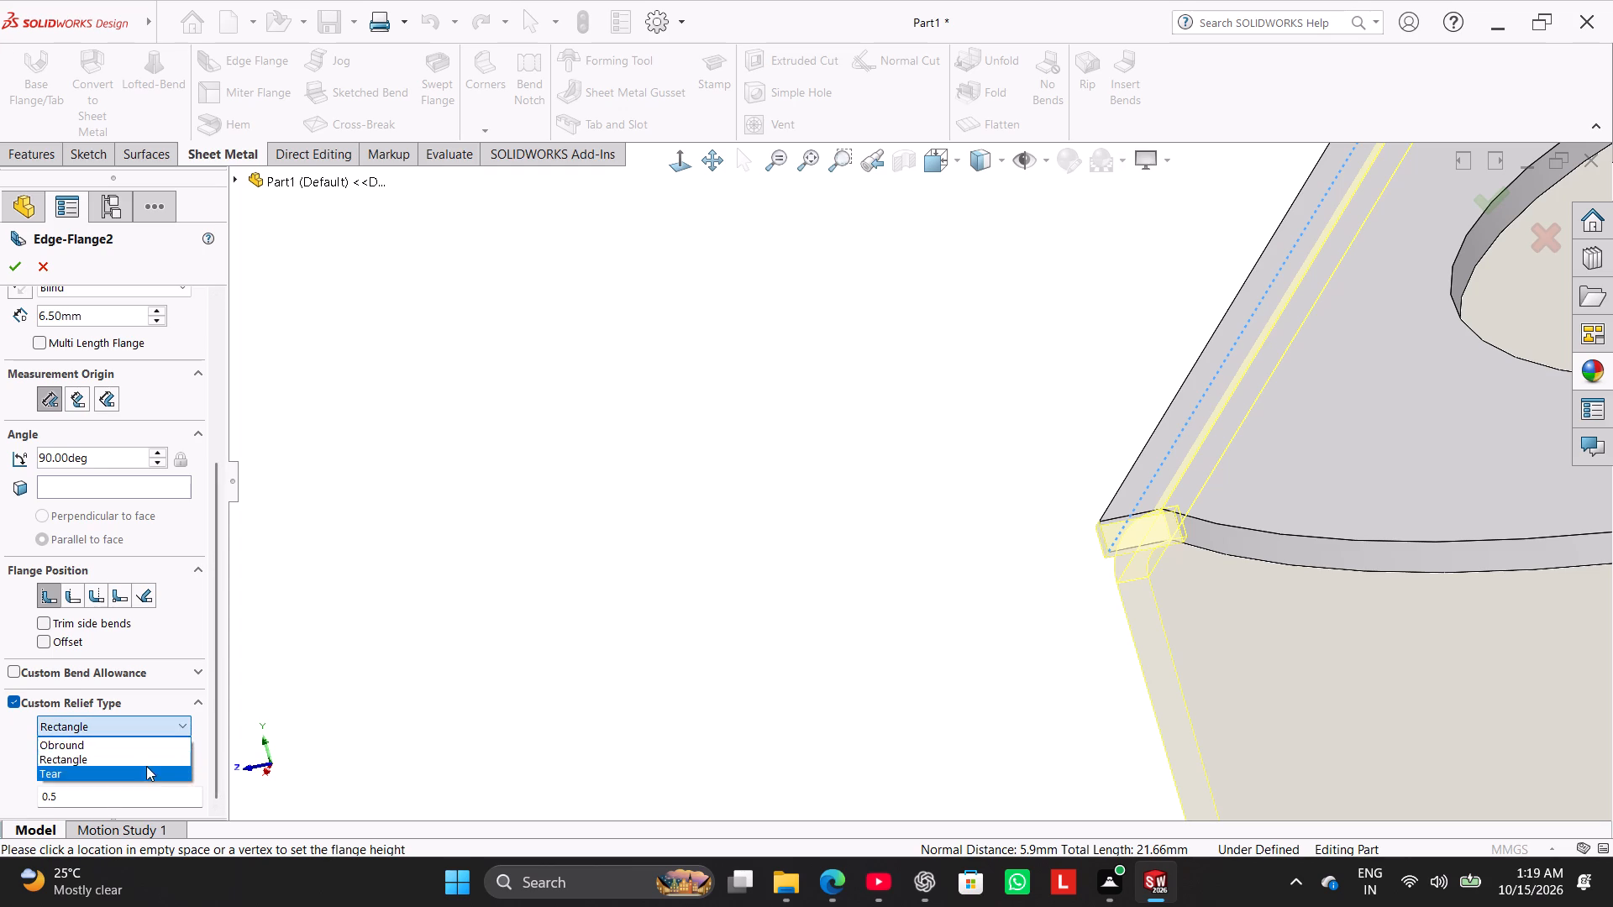
left_click(146, 768)
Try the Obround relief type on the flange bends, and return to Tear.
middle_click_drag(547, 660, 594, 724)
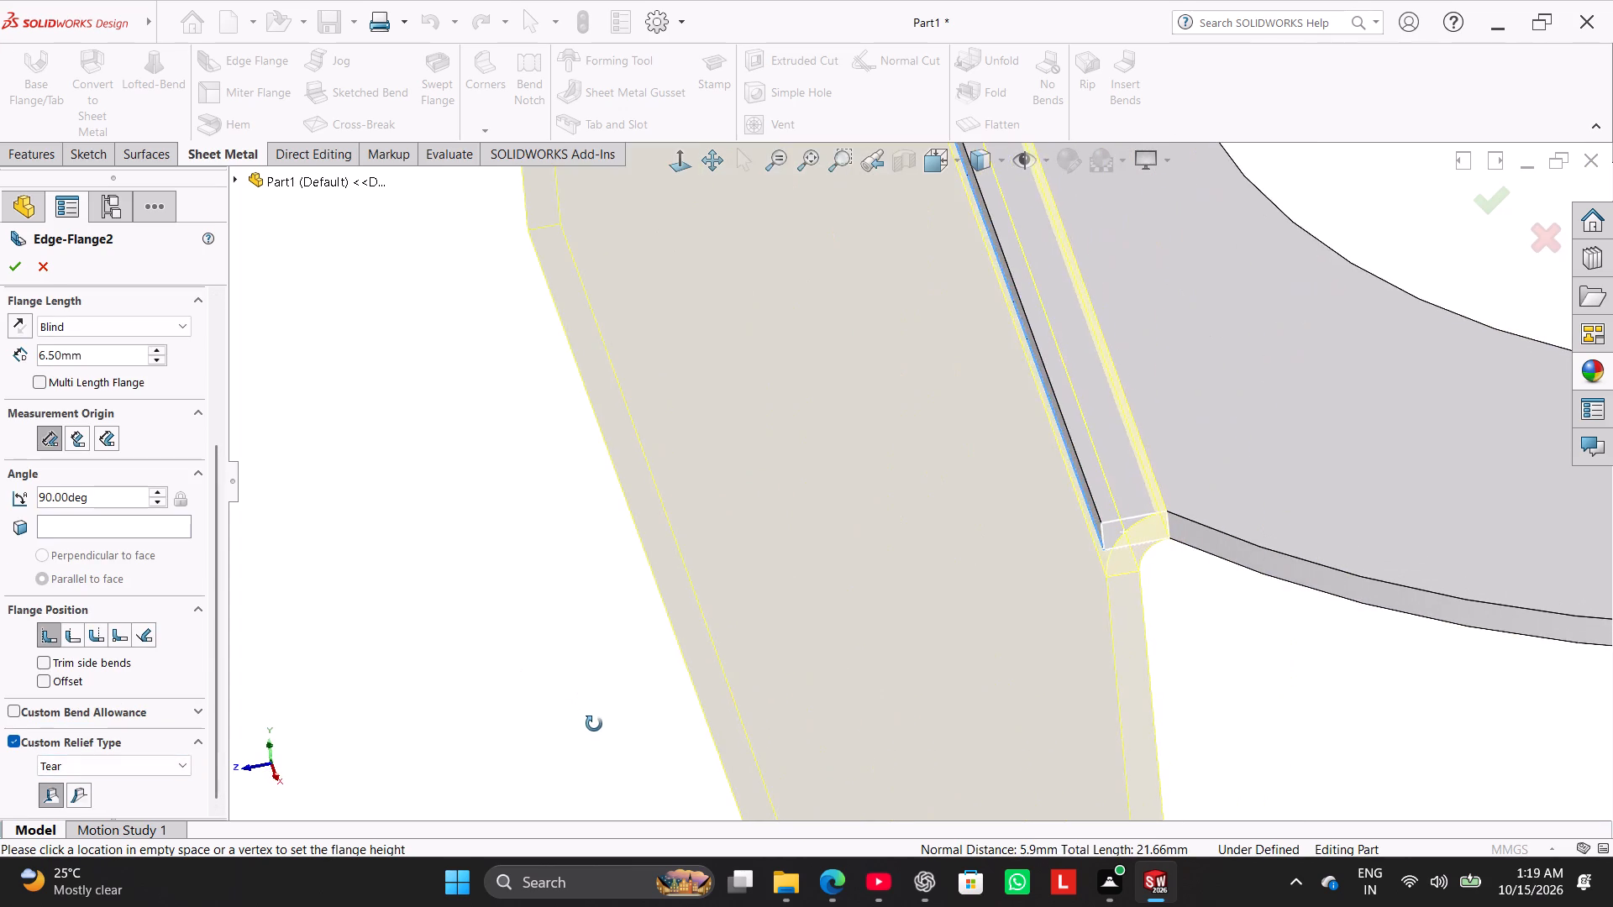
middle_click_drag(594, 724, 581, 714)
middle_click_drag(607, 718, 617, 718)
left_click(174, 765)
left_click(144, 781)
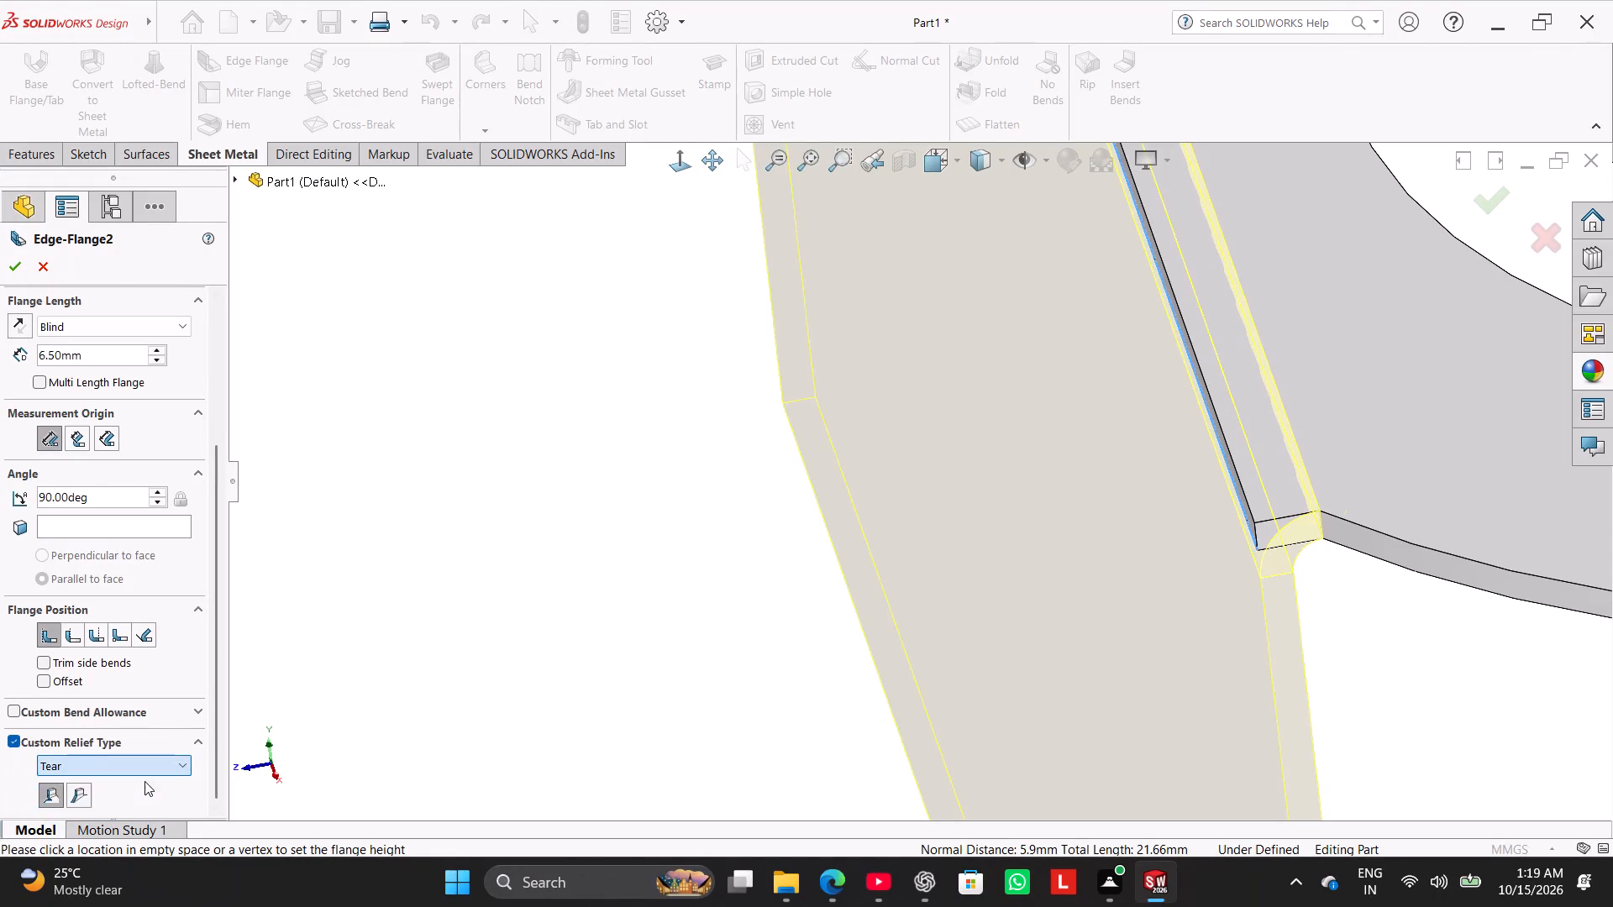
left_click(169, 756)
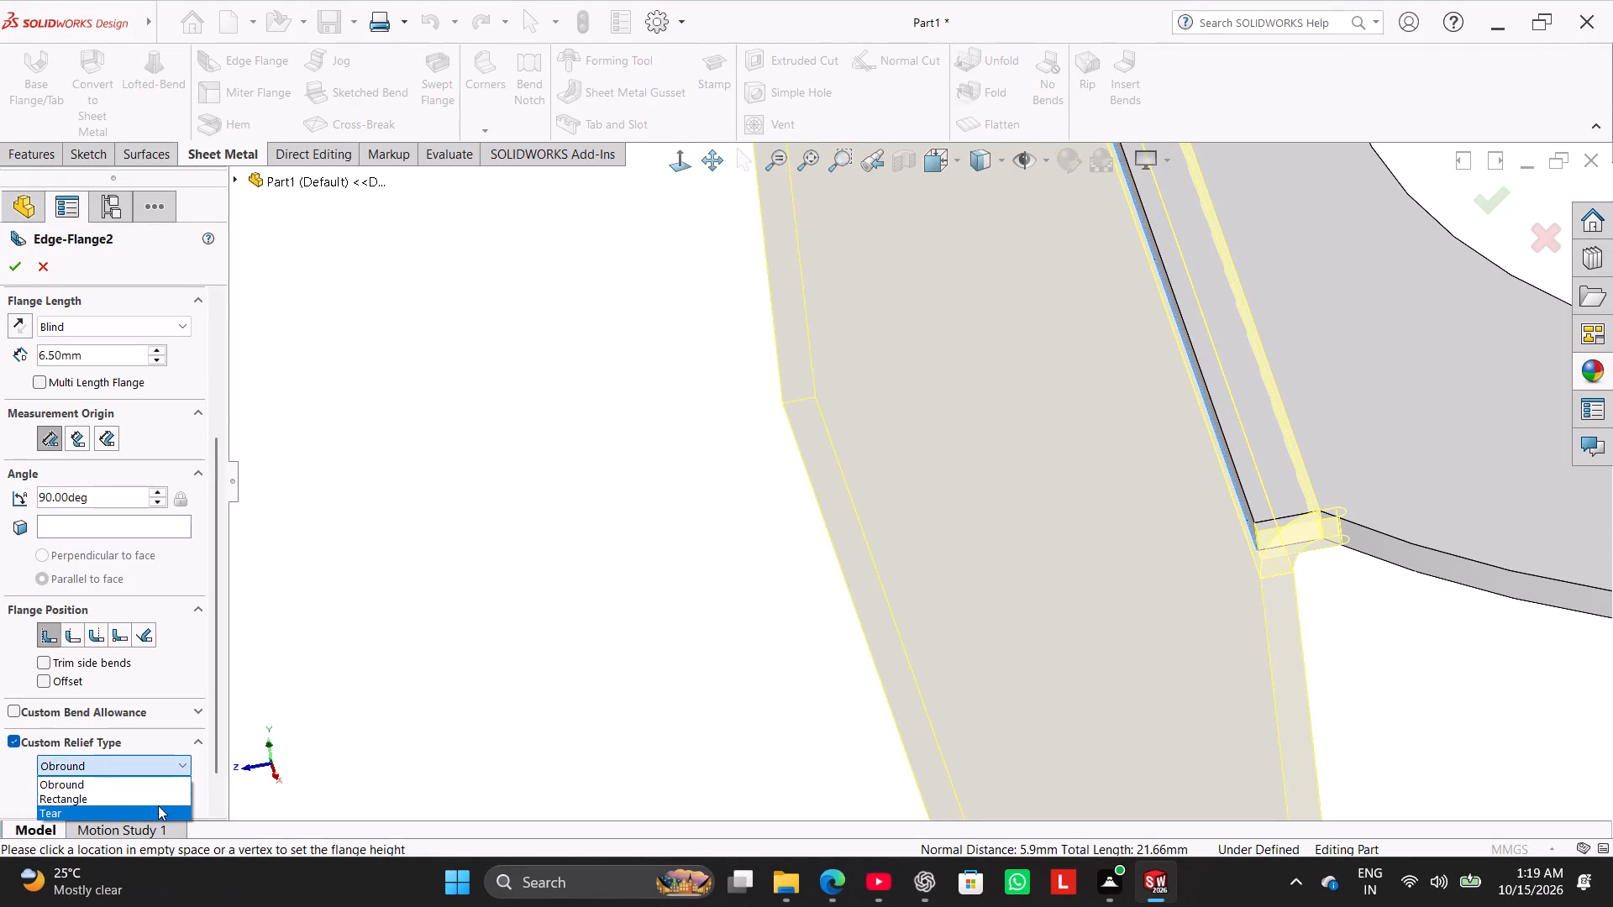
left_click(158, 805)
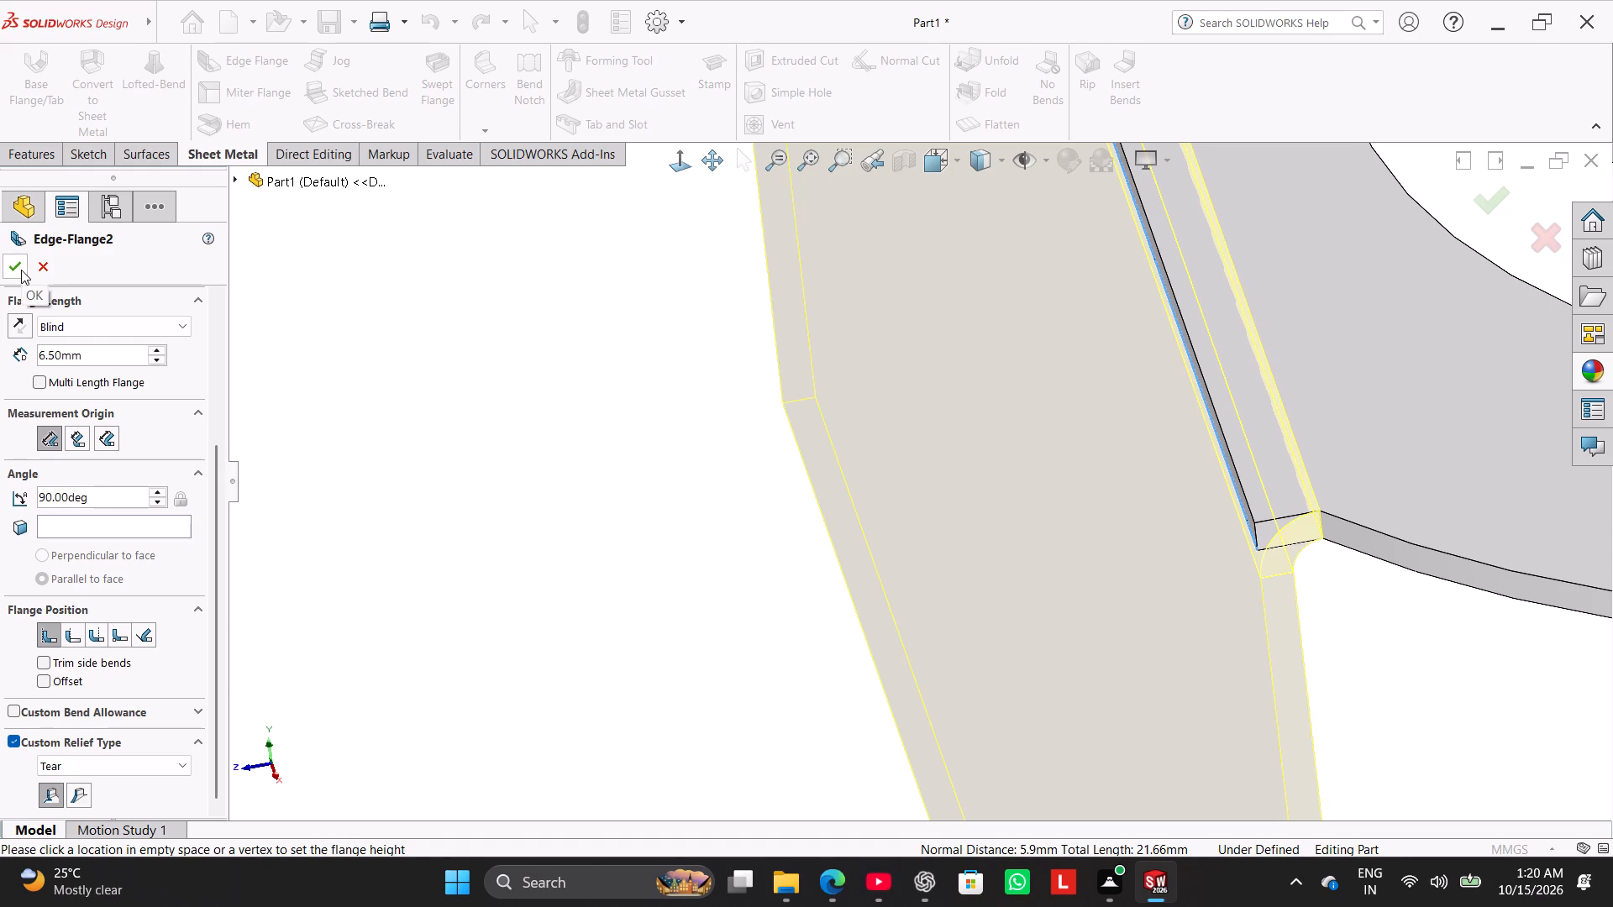
Finish the two edge flanges and show the whole part in isometric view.
left_click(21, 270)
scroll(554, 492, "up", 1)
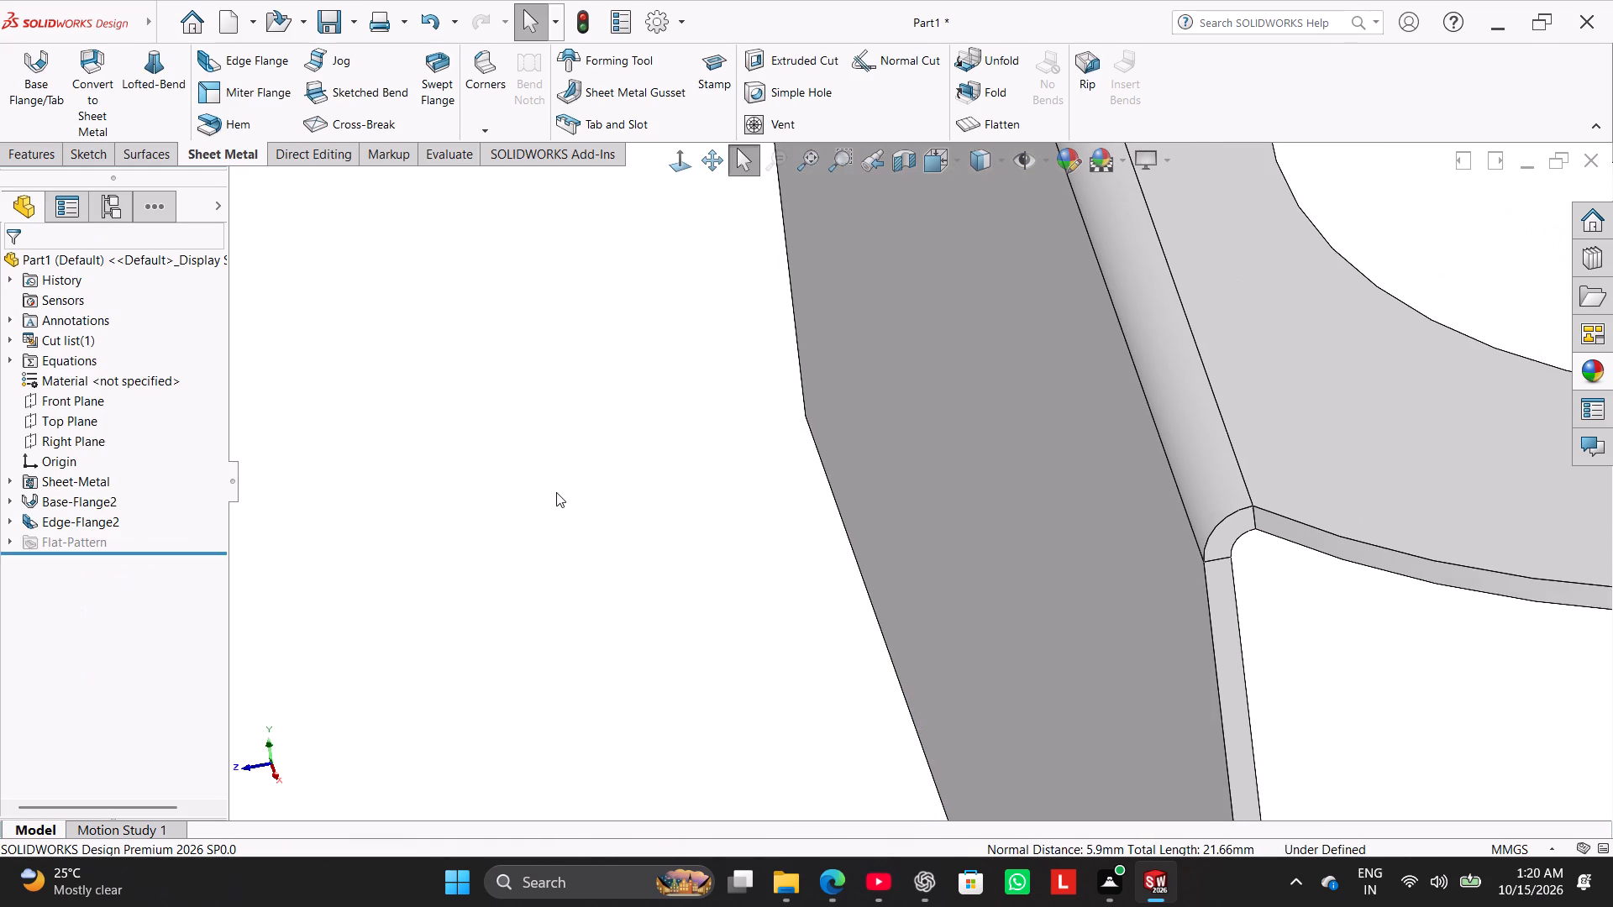
scroll(556, 492, "up", 1)
right_click_drag(509, 602, 584, 536)
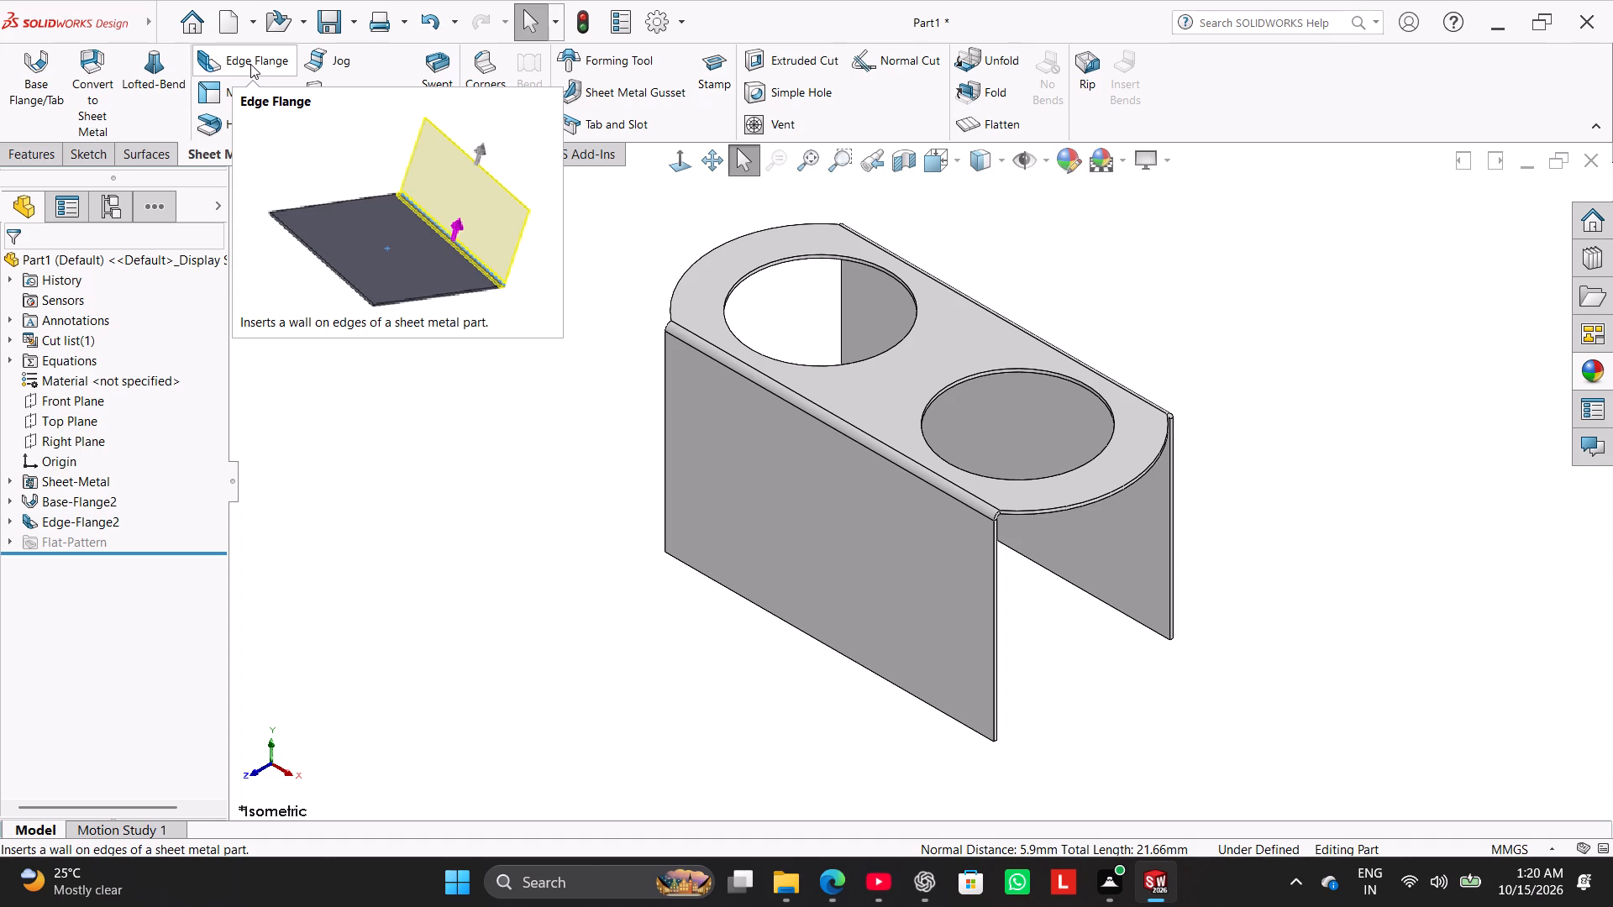
Start an Edge Flange on the lower outer edges of both side walls, with both flanges pointing outward.
left_click(250, 64)
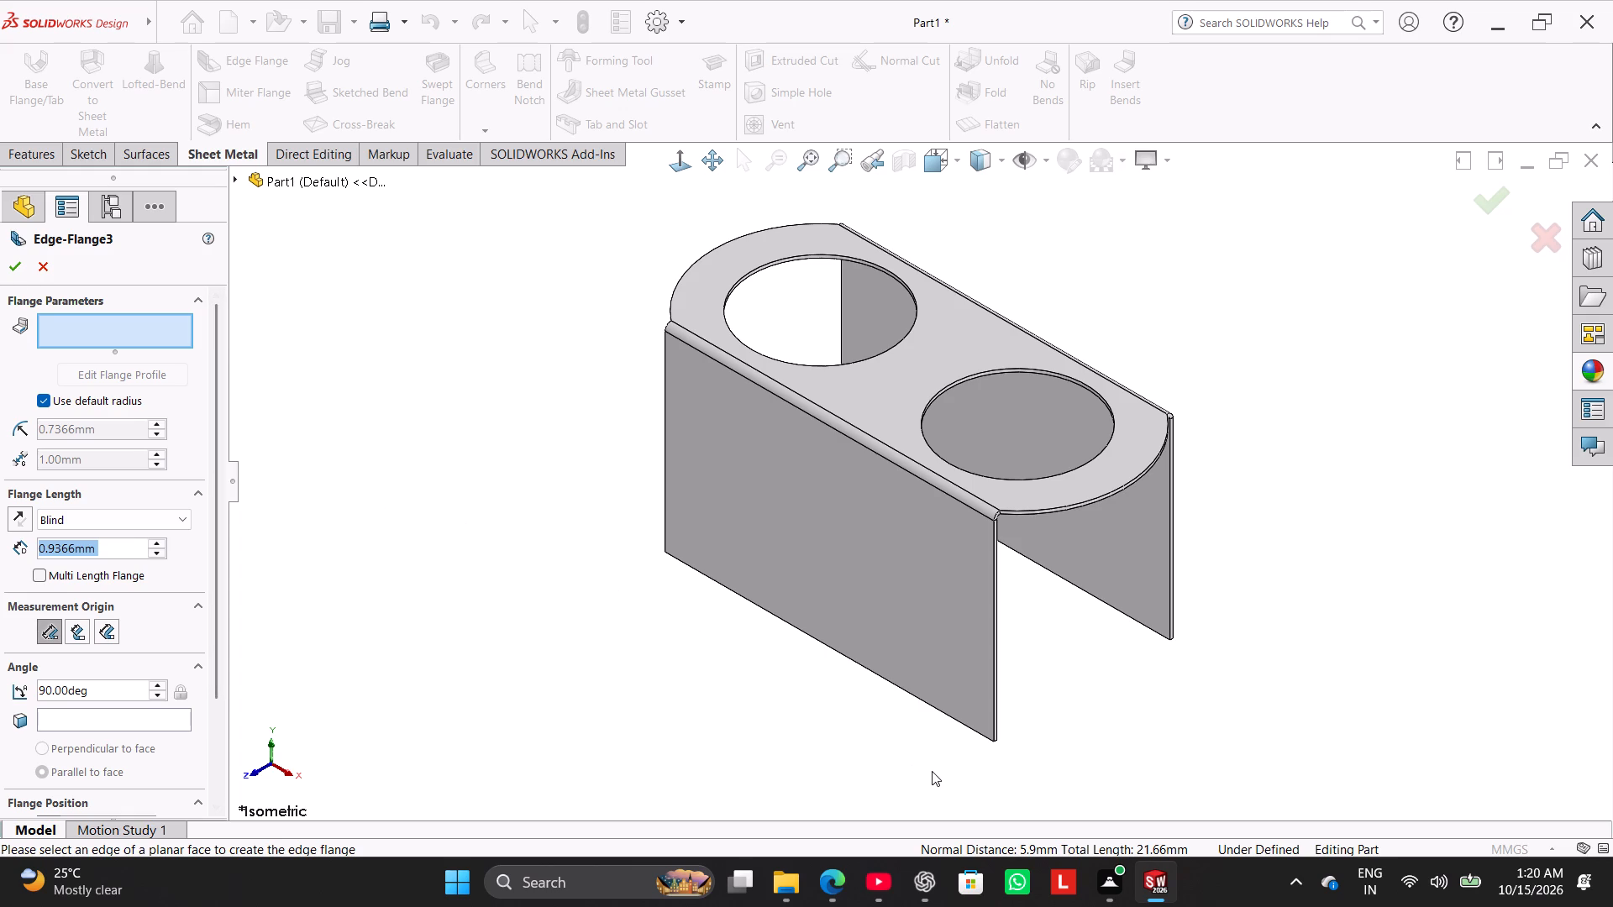
scroll(932, 771, "down", 6)
scroll(993, 673, "down", 3)
scroll(1015, 562, "up", 1)
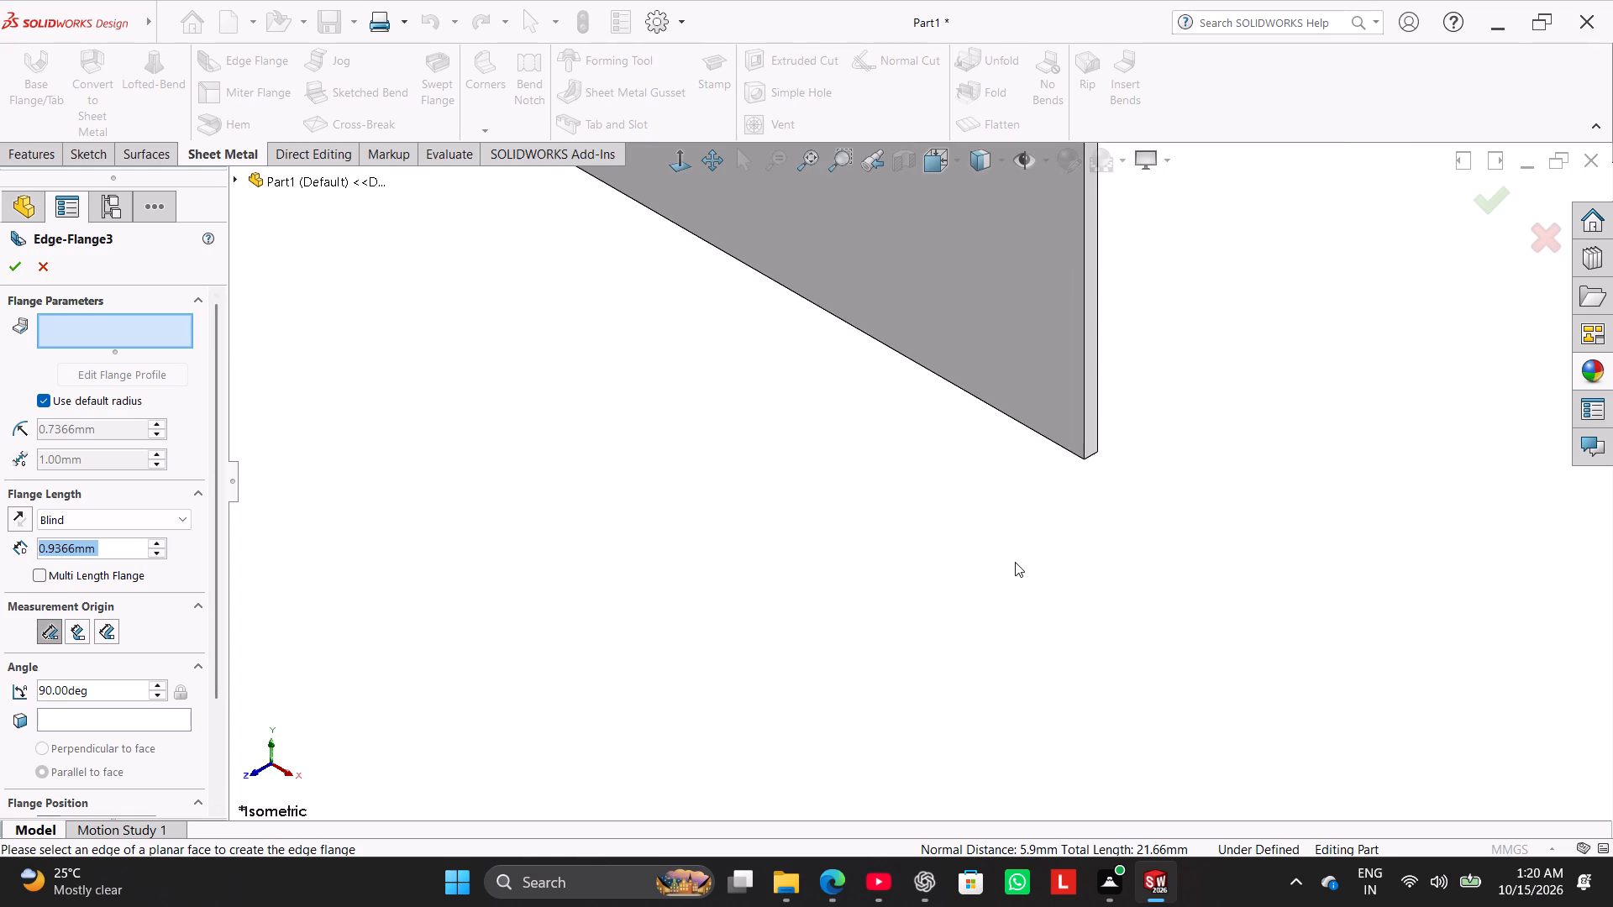
scroll(1015, 562, "up", 4)
scroll(914, 474, "up", 5)
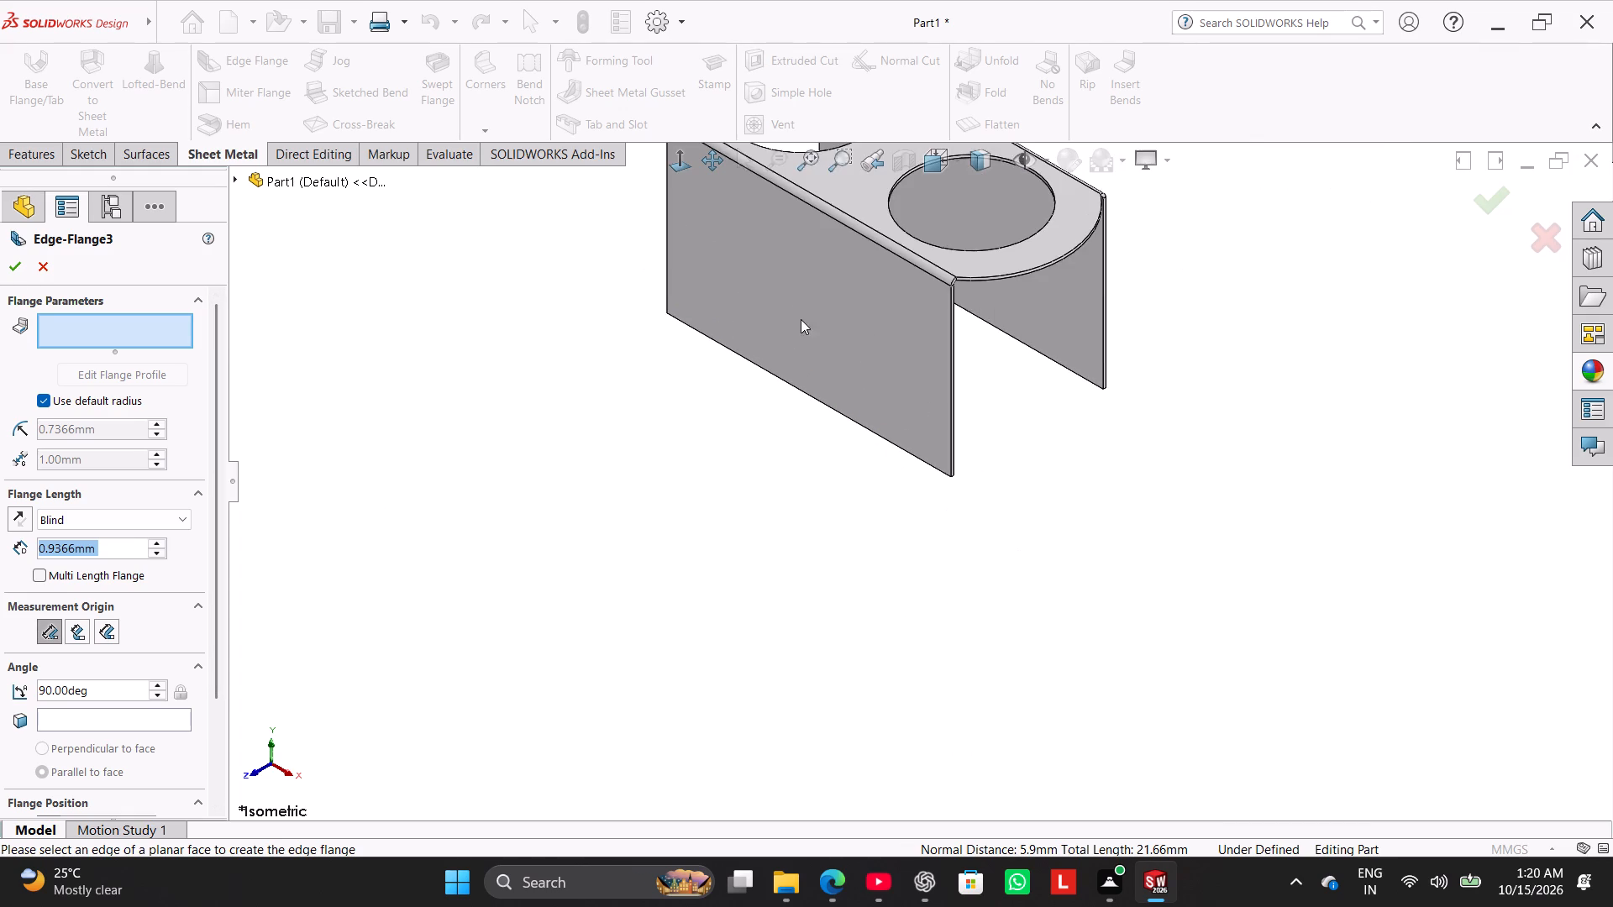
scroll(796, 312, "up", 1)
scroll(798, 313, "down", 3)
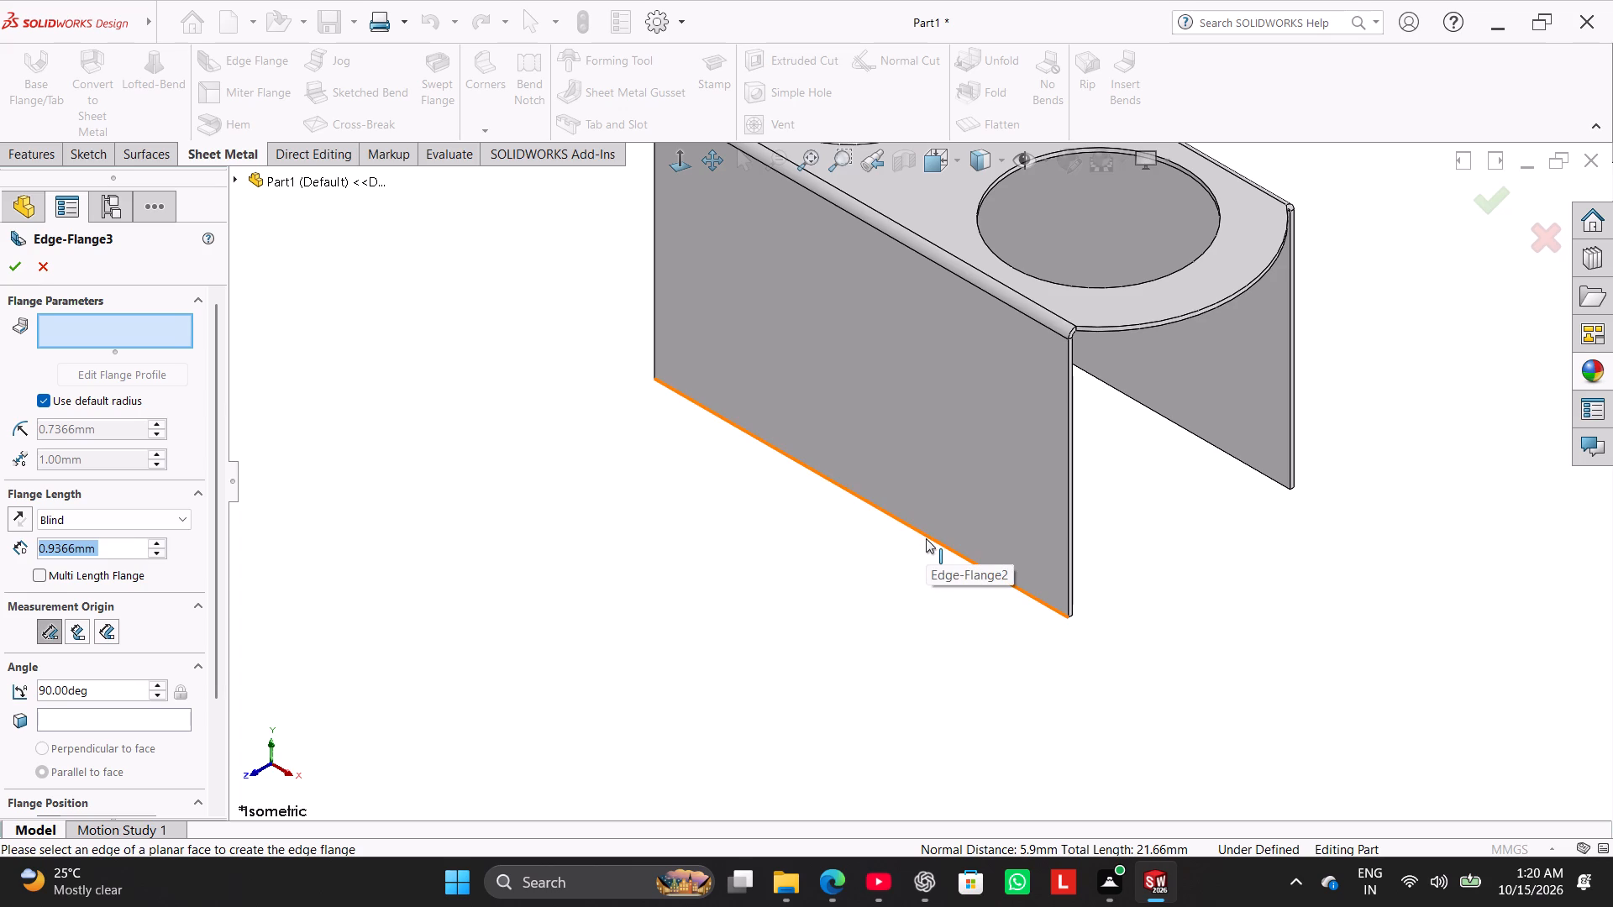
left_click(926, 538)
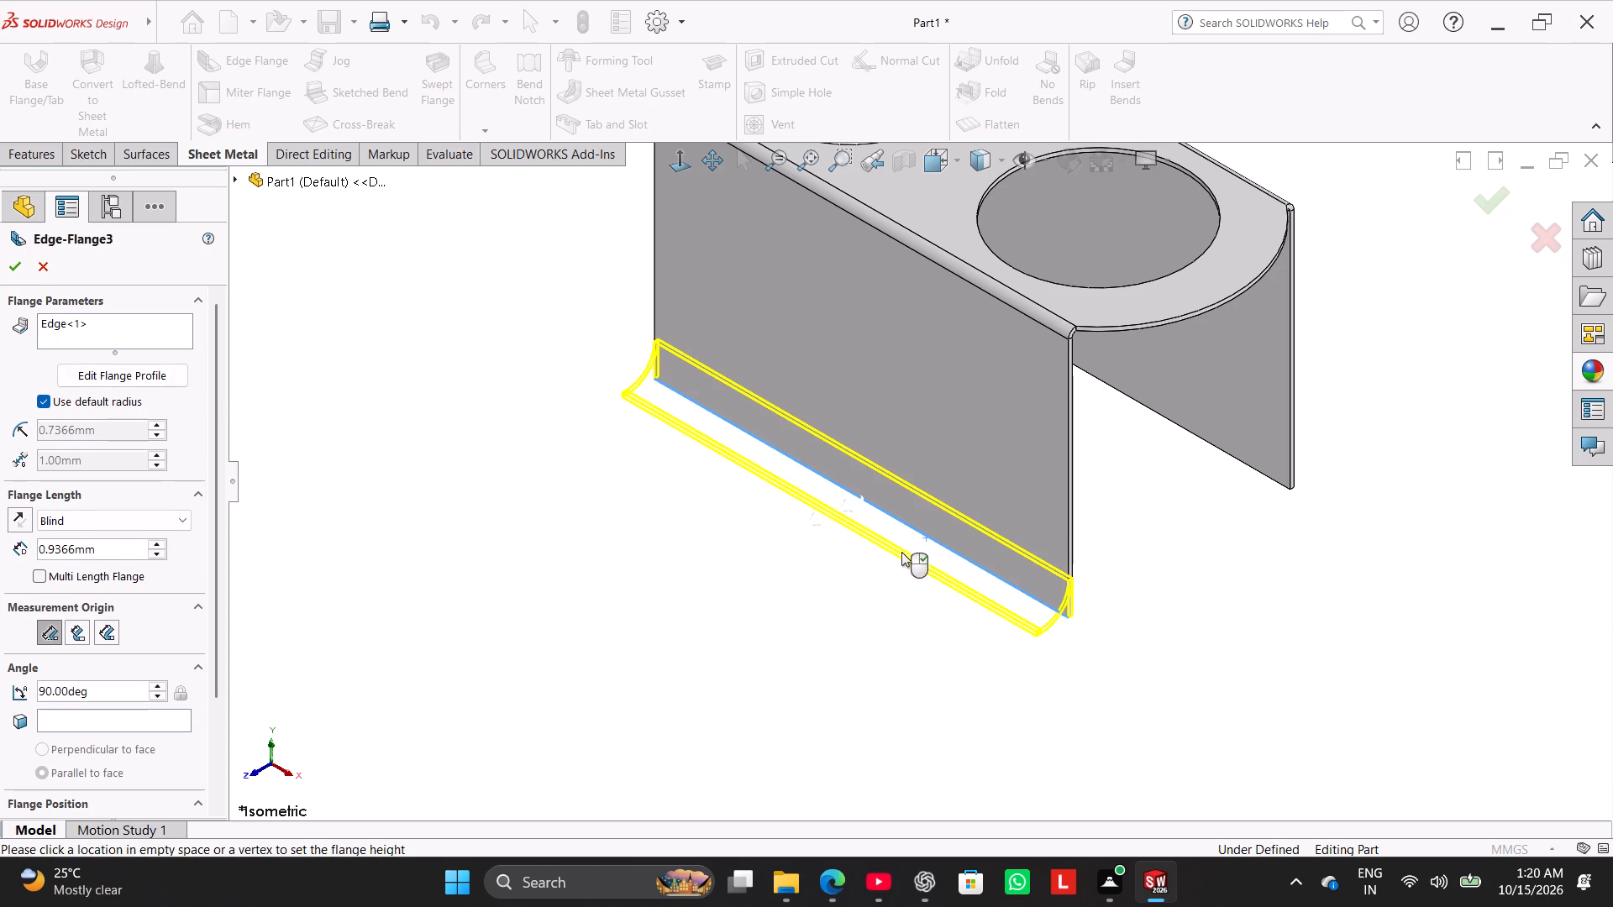
left_click_drag(825, 549, 678, 609)
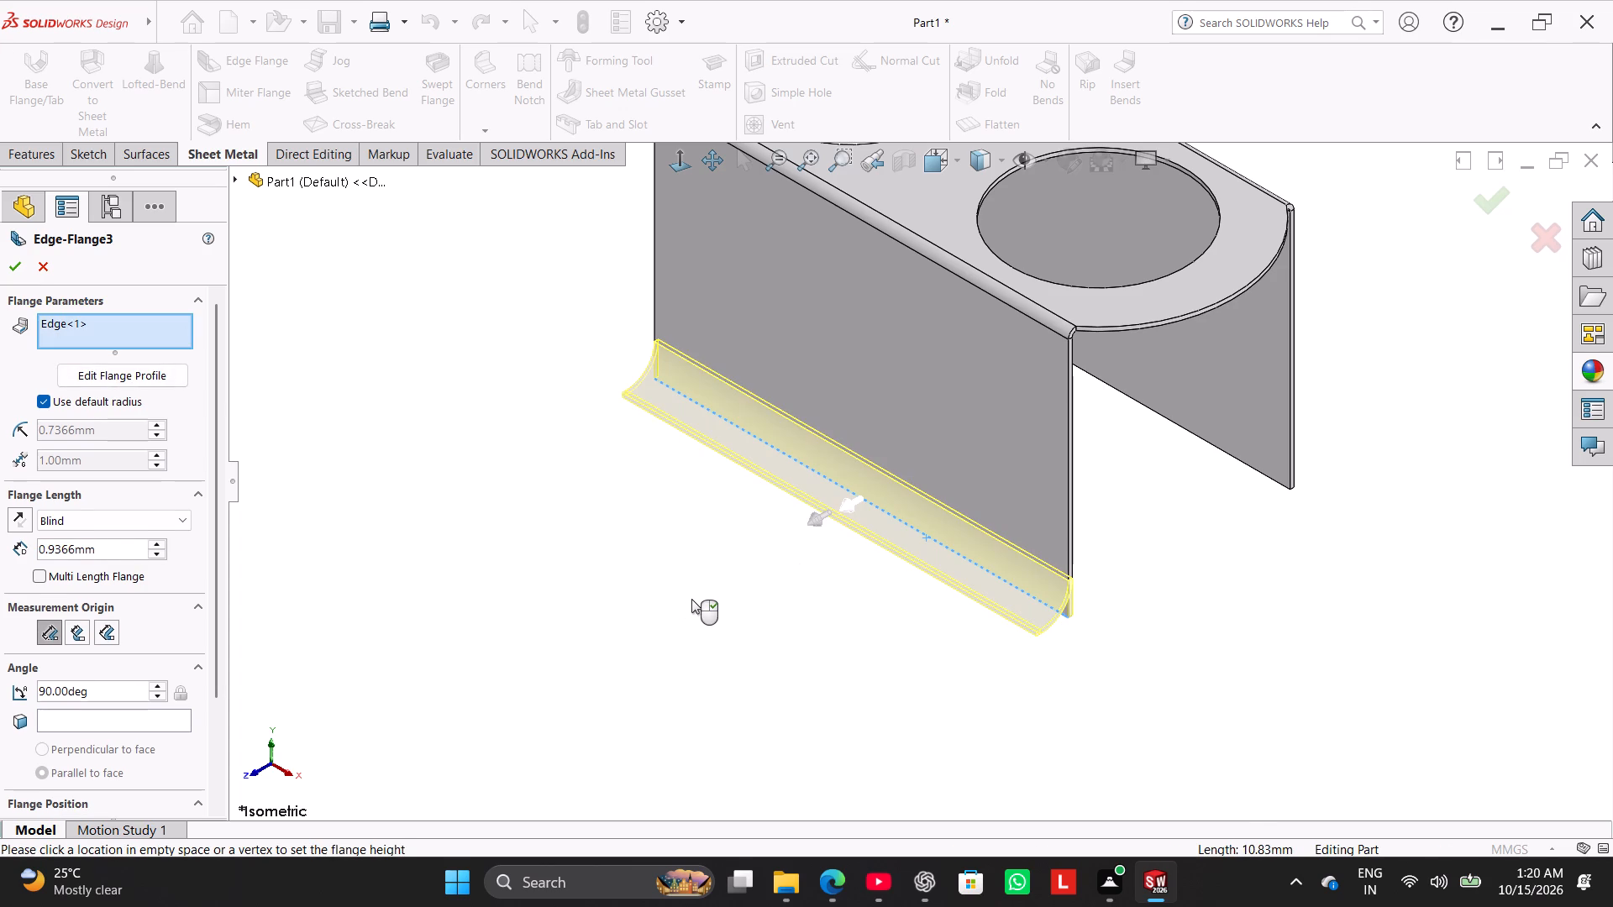
middle_click_drag(1357, 453, 1243, 524)
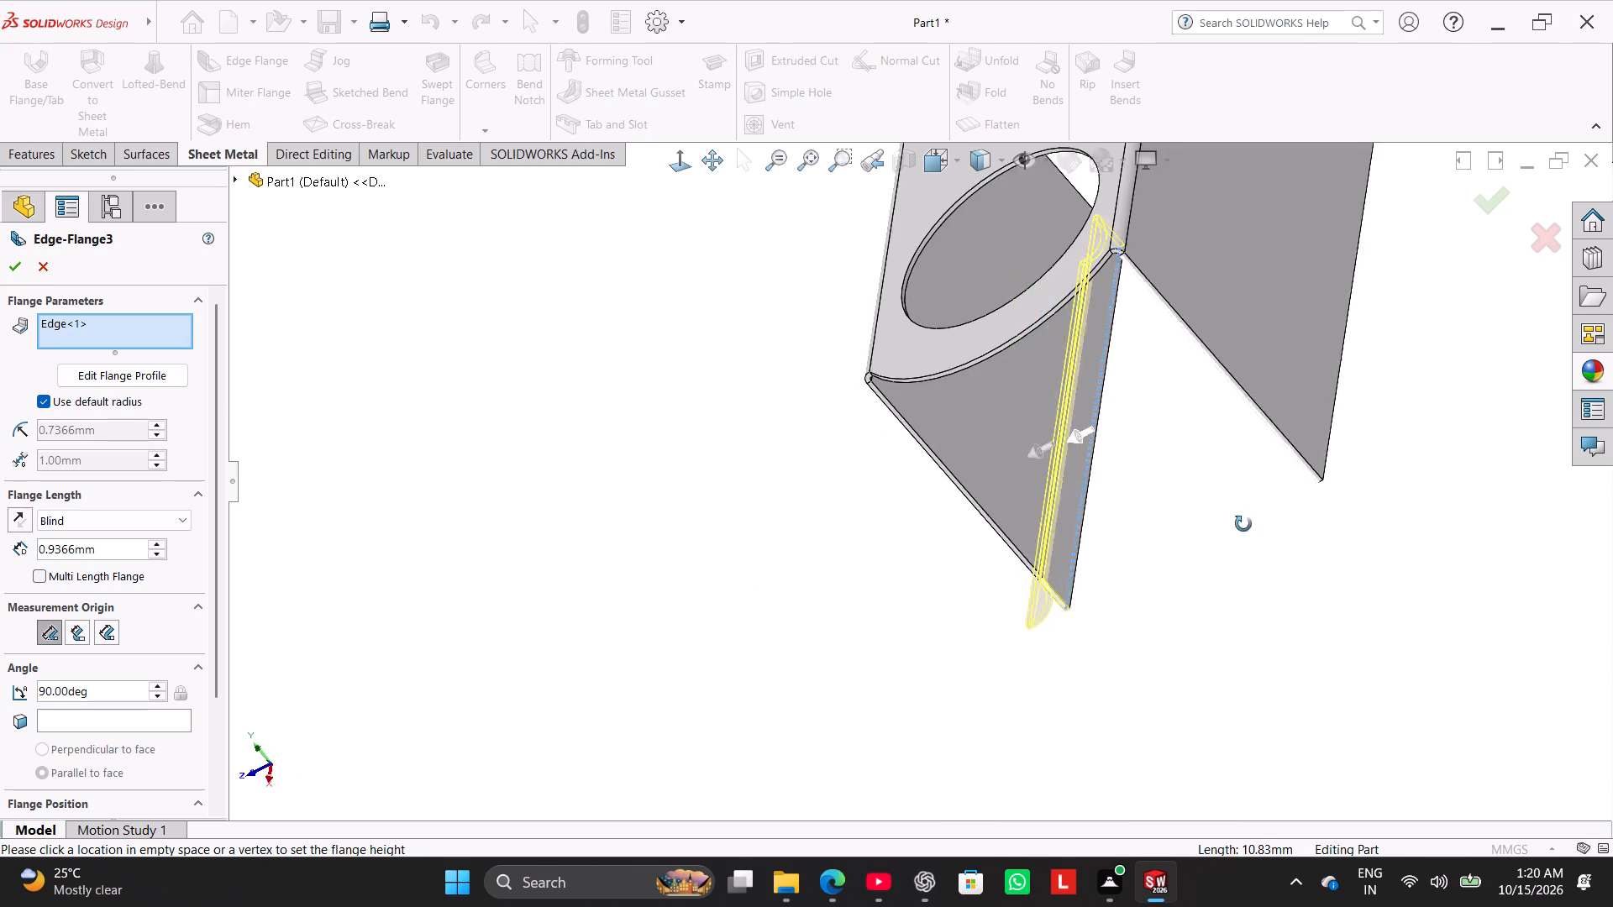
middle_click_drag(1243, 524, 1228, 541)
left_click(1349, 422)
left_click_drag(1384, 427, 1479, 433)
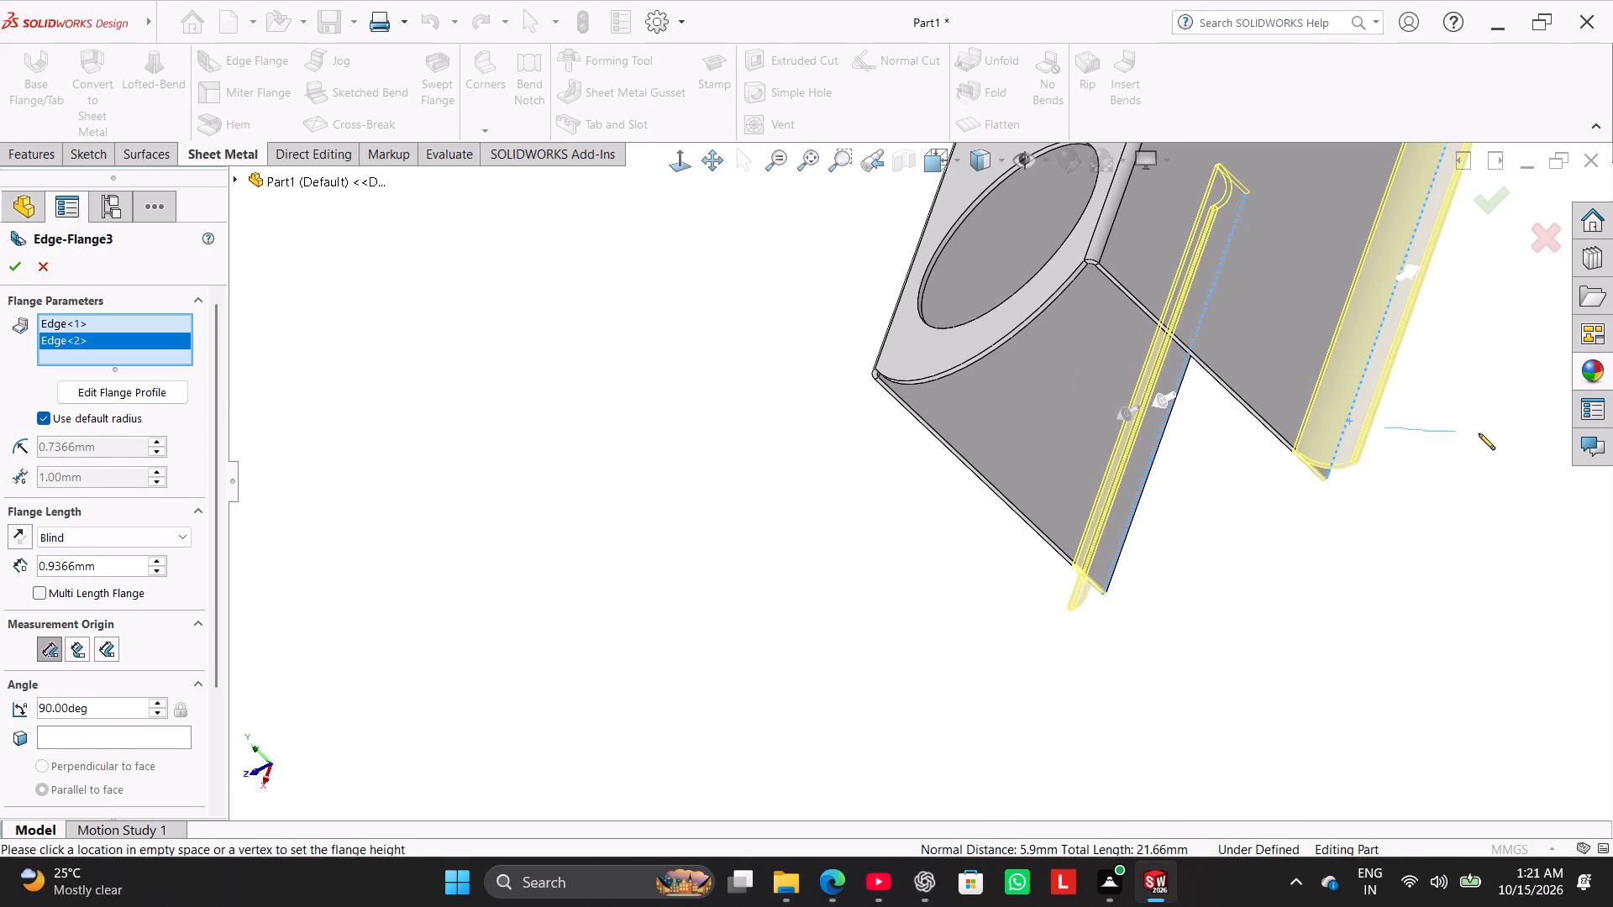
left_click_drag(1479, 433, 1487, 441)
left_click_drag(1402, 382, 1491, 358)
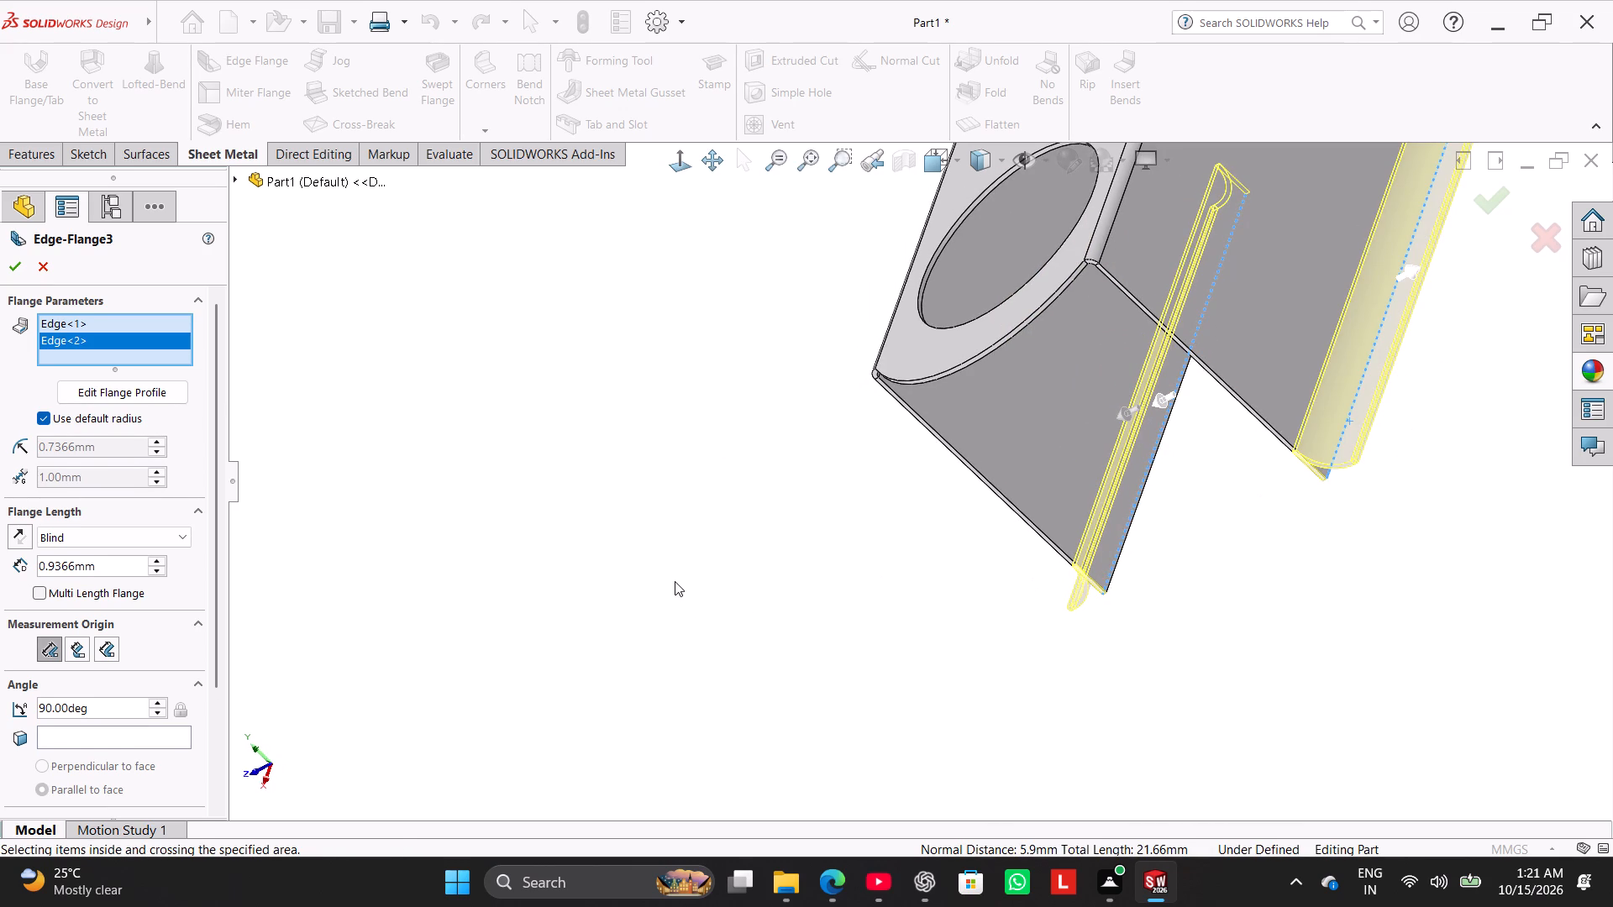
middle_click_drag(675, 581, 780, 578)
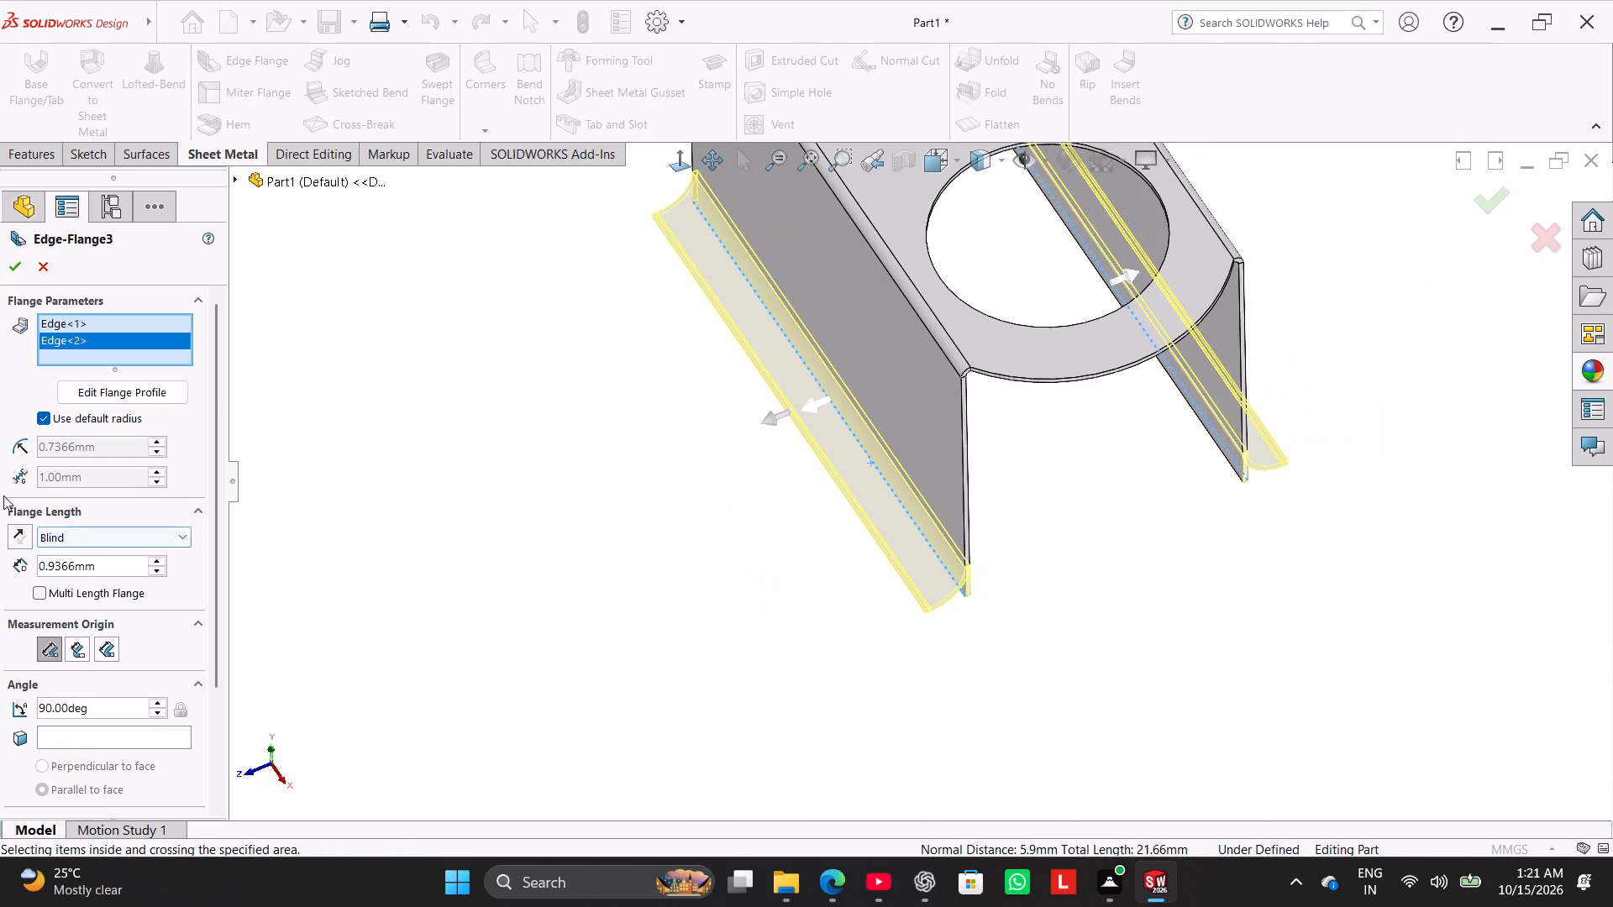
Override the default bend radius with 0.1 mm and set the length of the lower flanges to 1.2 mm.
left_click(47, 413)
double_click(101, 450)
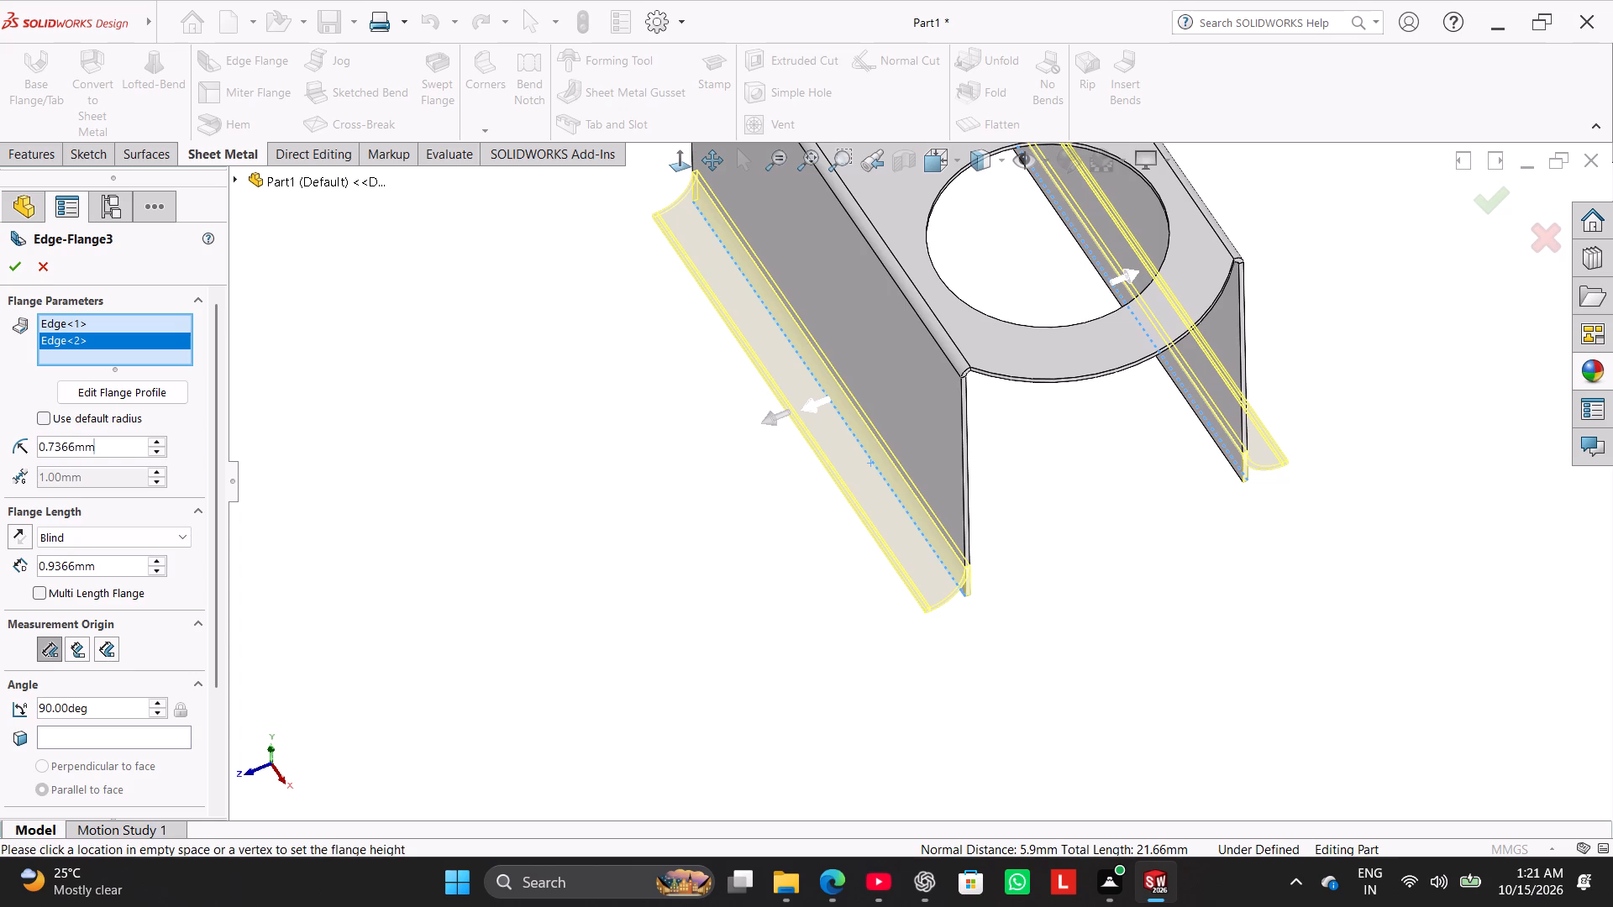
type("0.1")
key("Return")
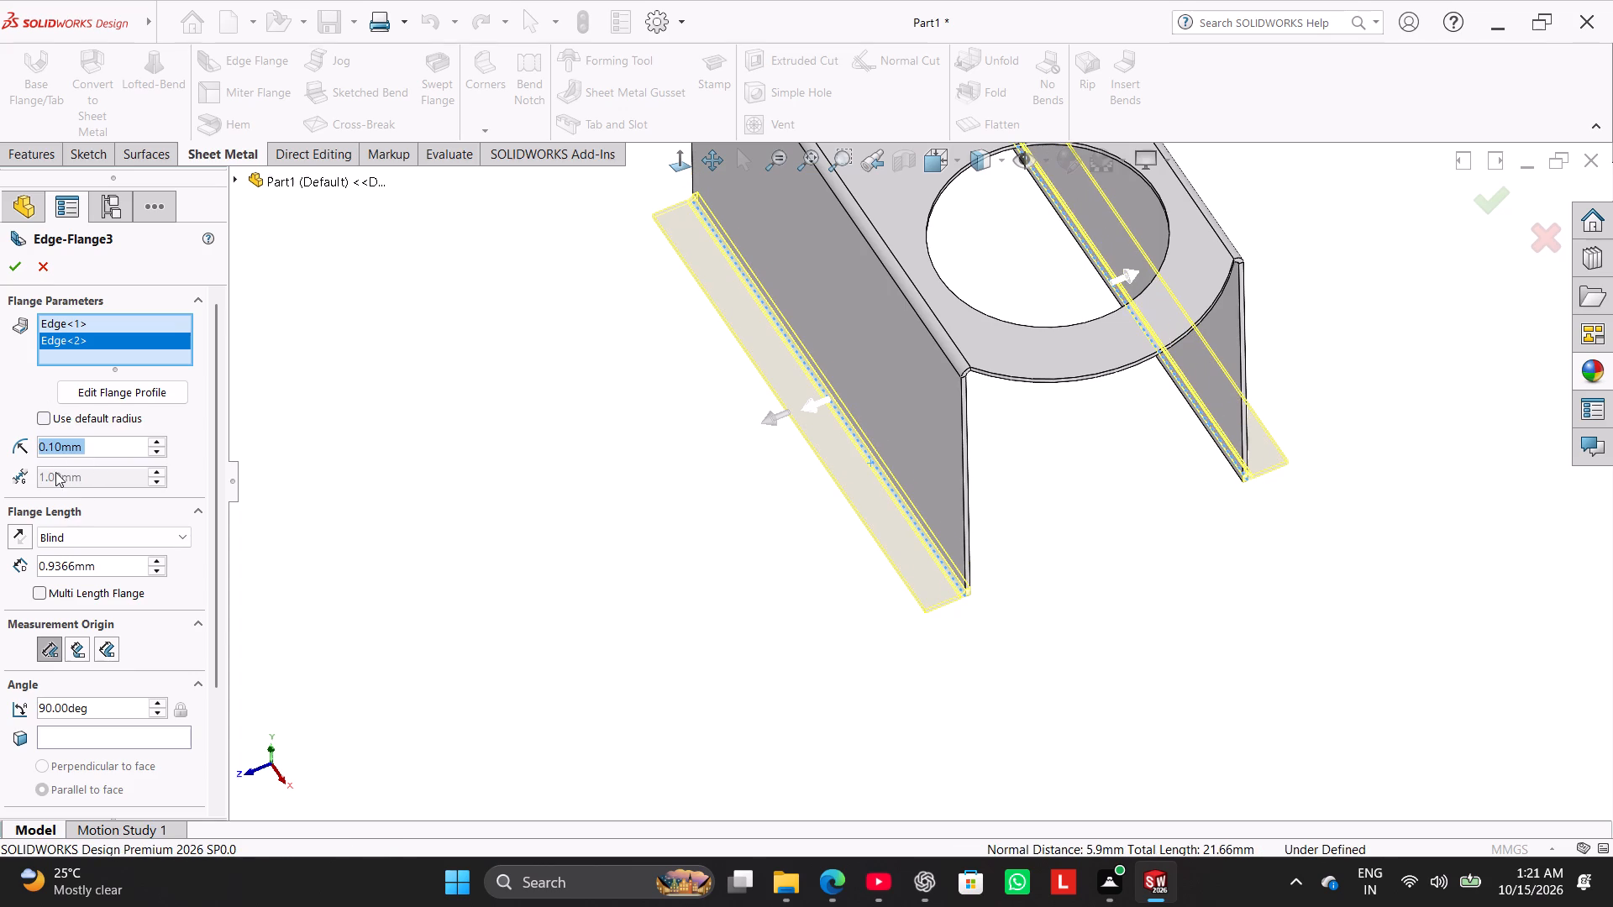
left_click_drag(216, 506, 218, 547)
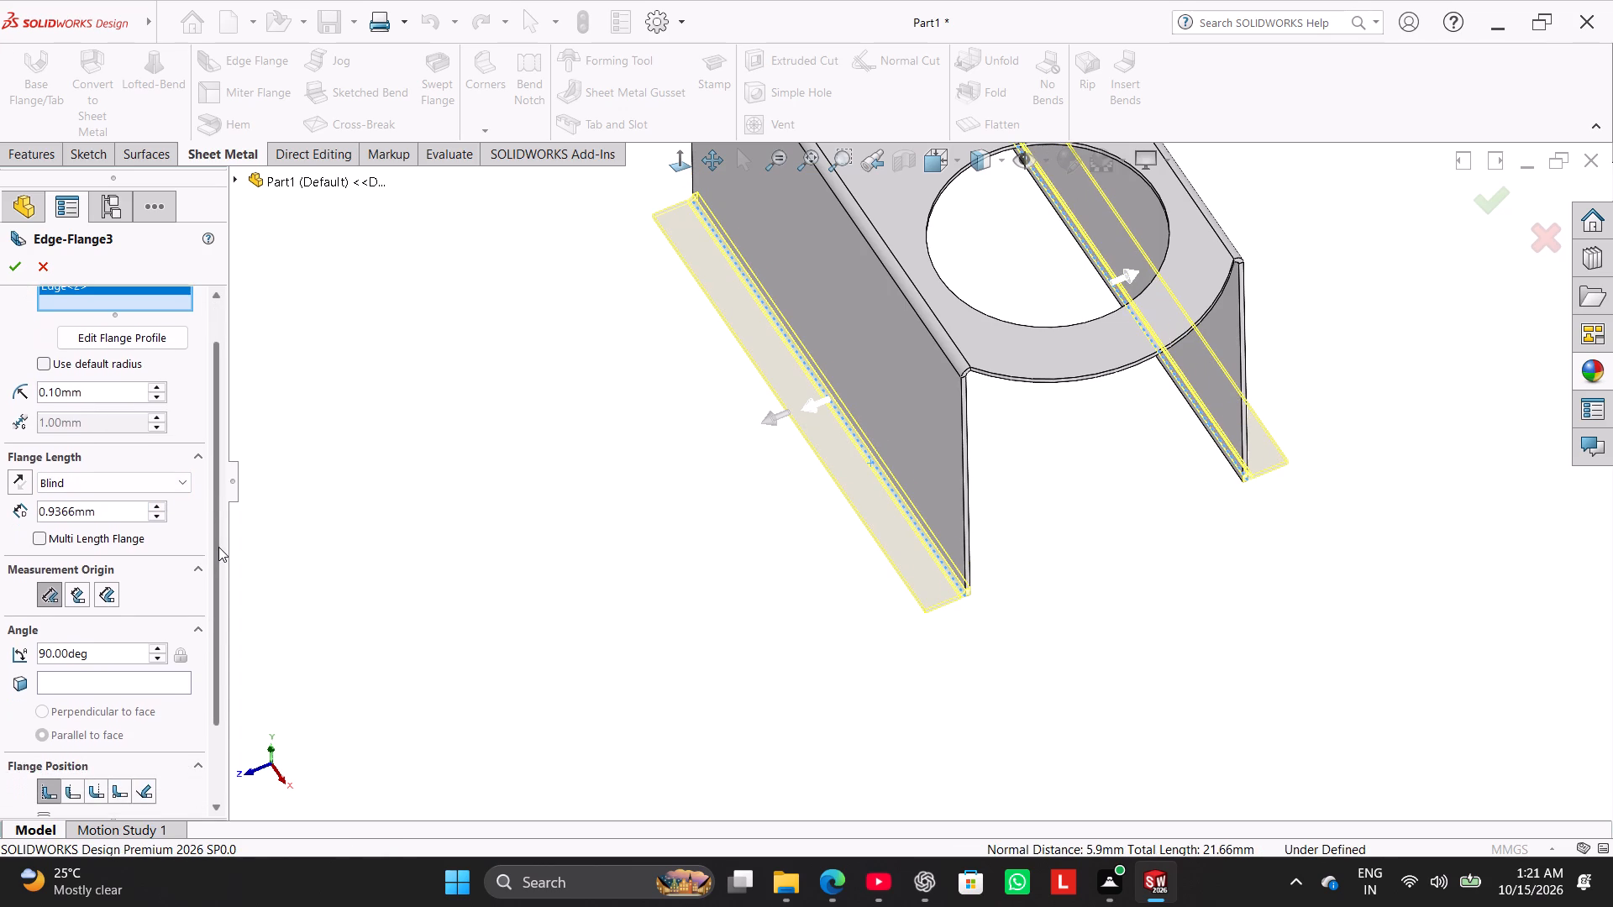
left_click_drag(218, 547, 223, 558)
double_click(116, 493)
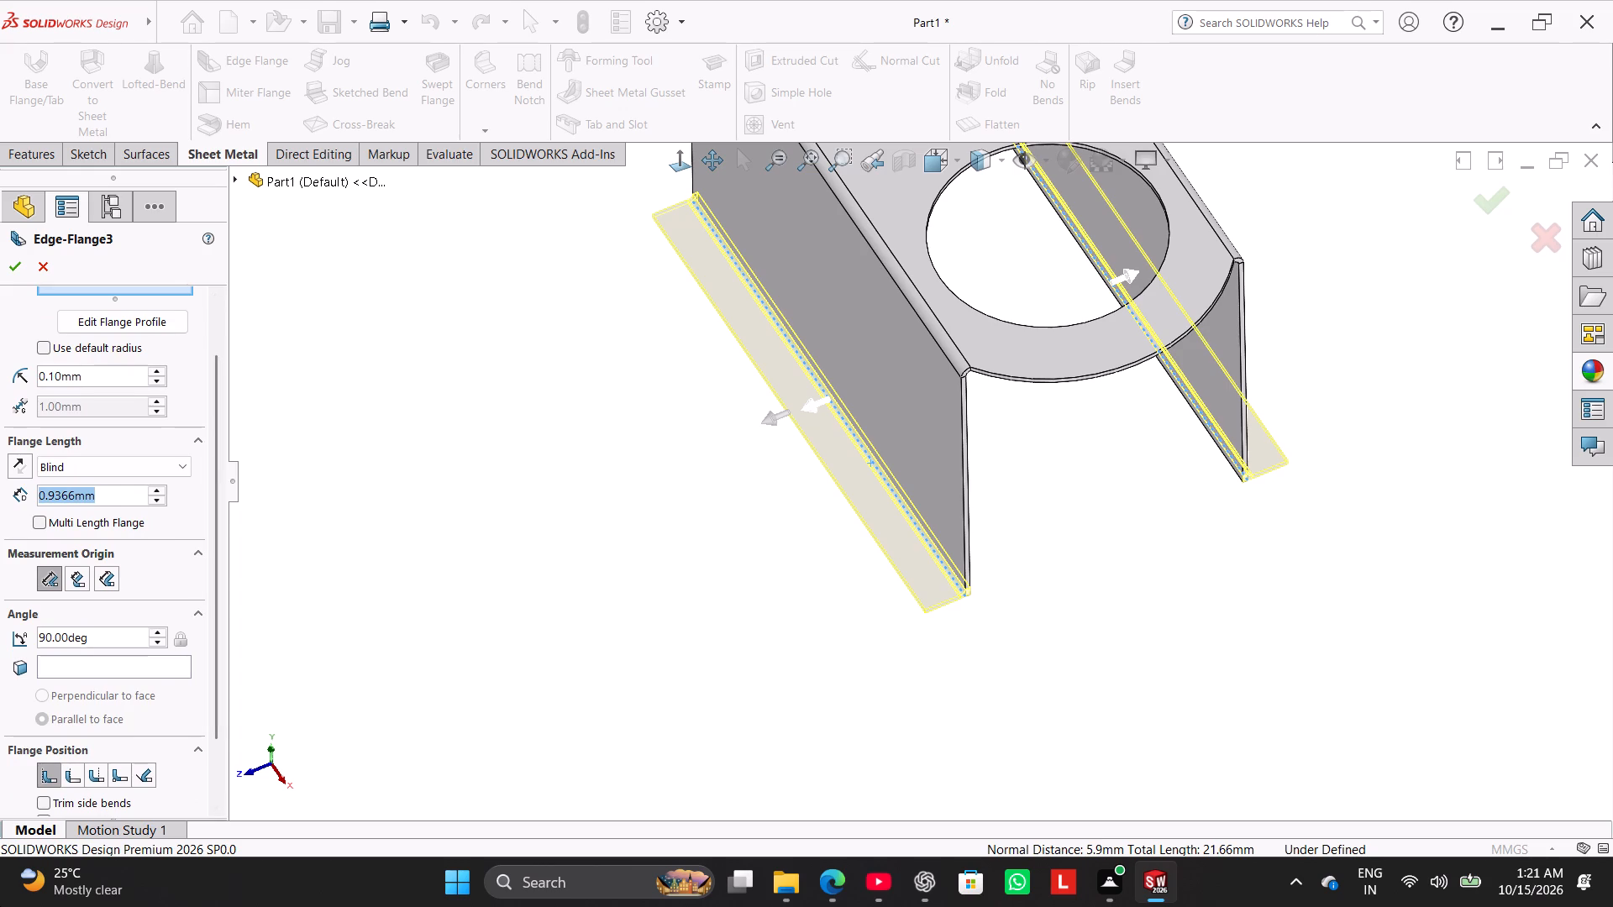
type("1.2")
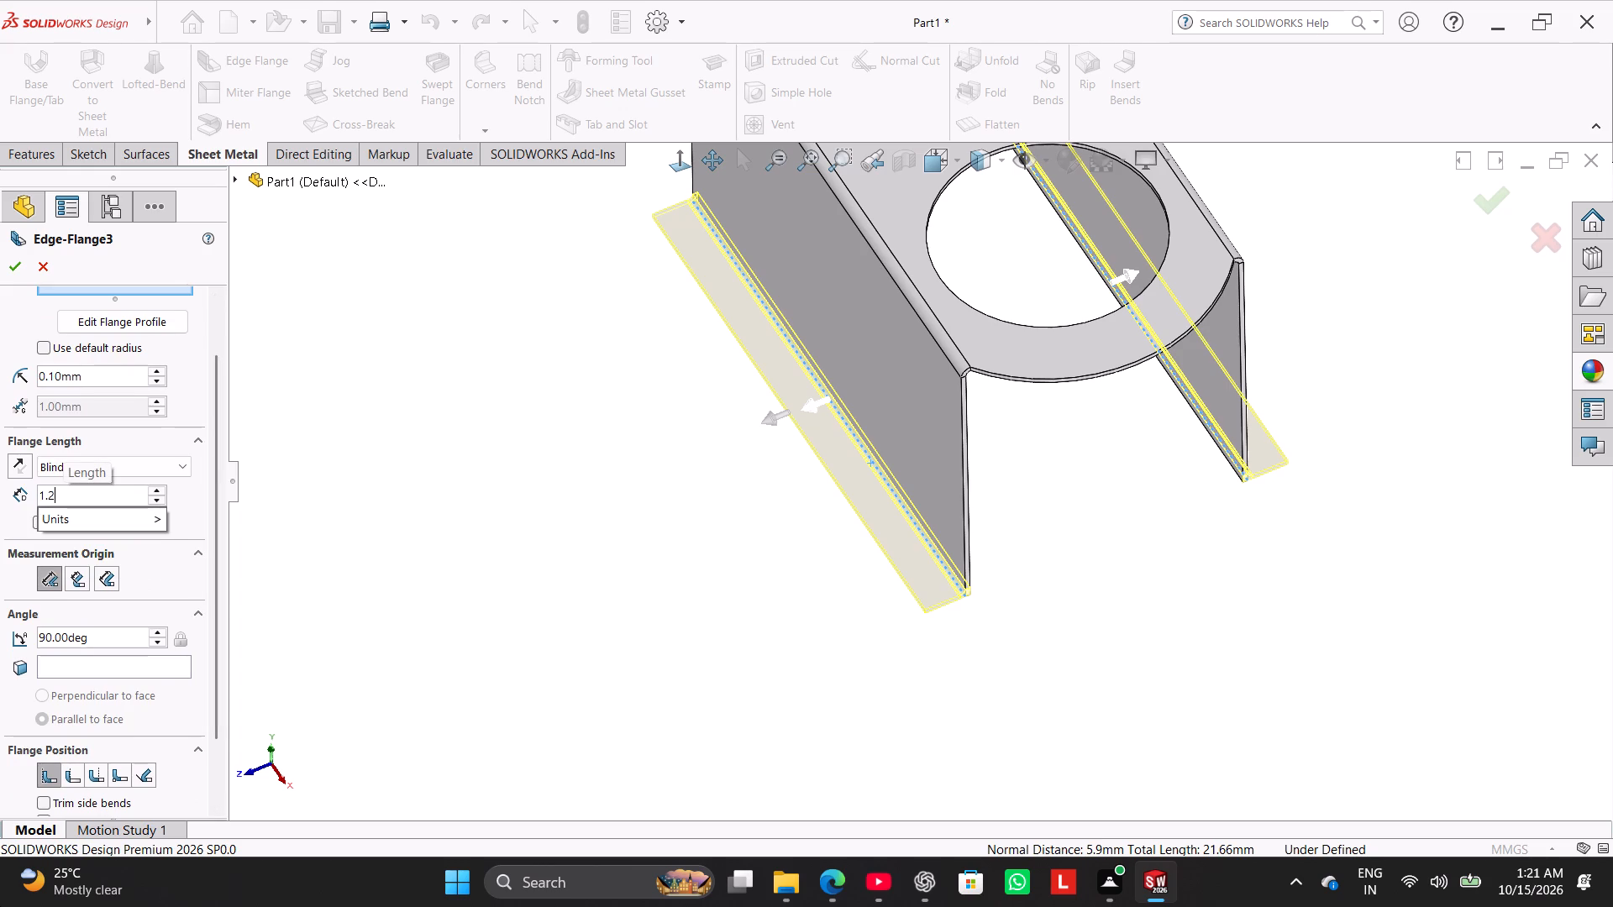
key("Return")
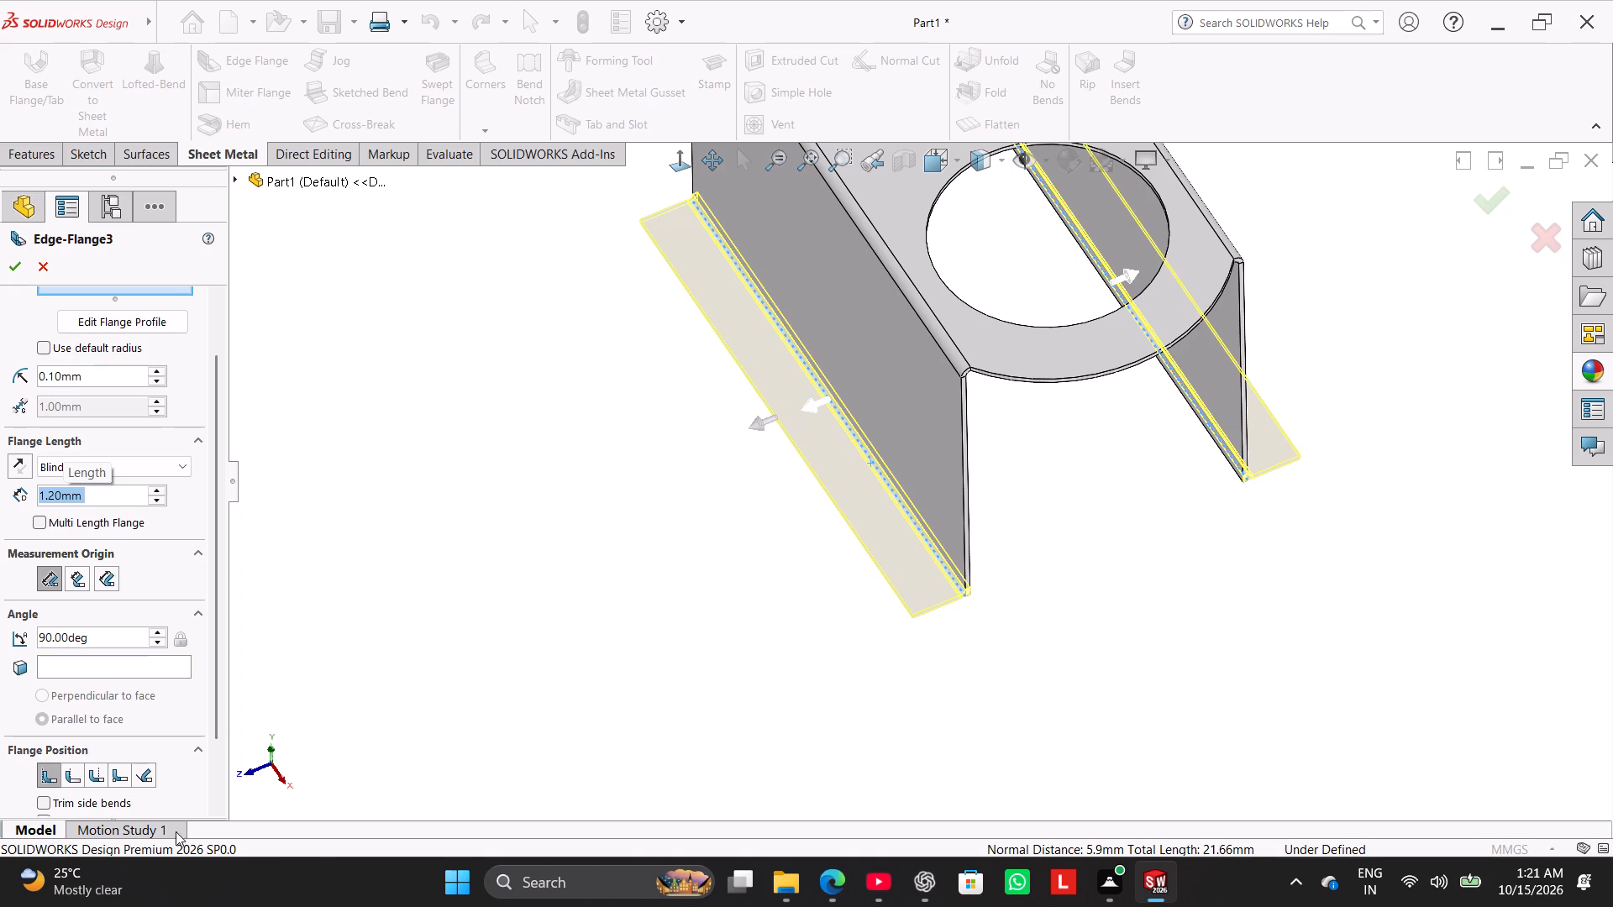
Finish the two lower edge flanges with the remaining settings at their defaults and show the whole part in isometric view.
scroll(1016, 632, "down", 8)
middle_click_drag(887, 498, 860, 401)
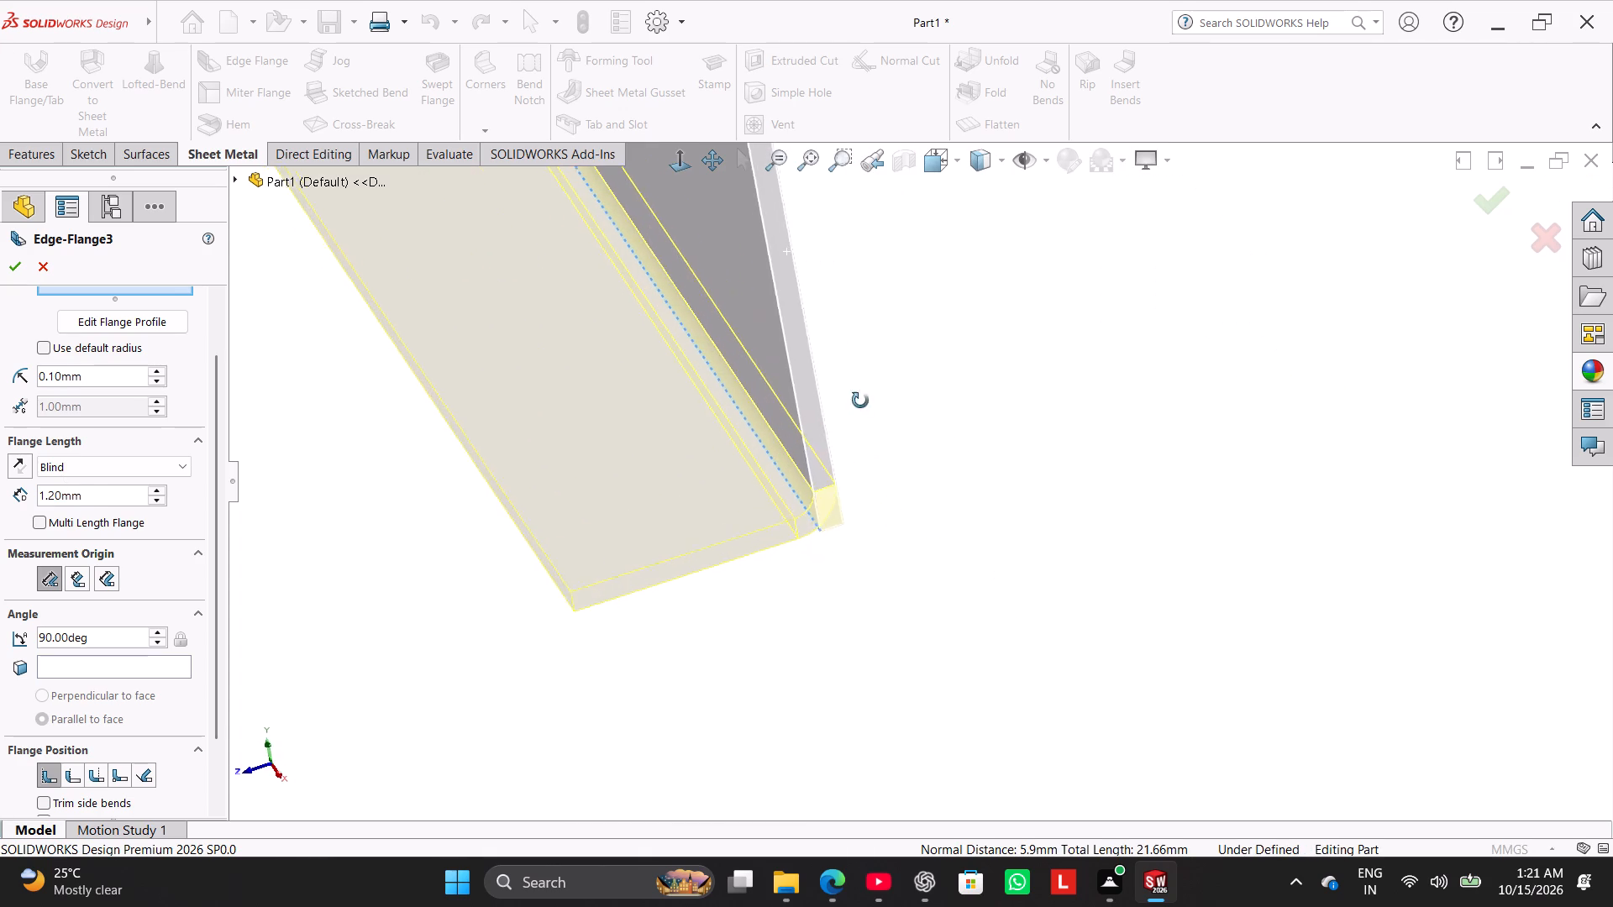
middle_click_drag(860, 401, 856, 378)
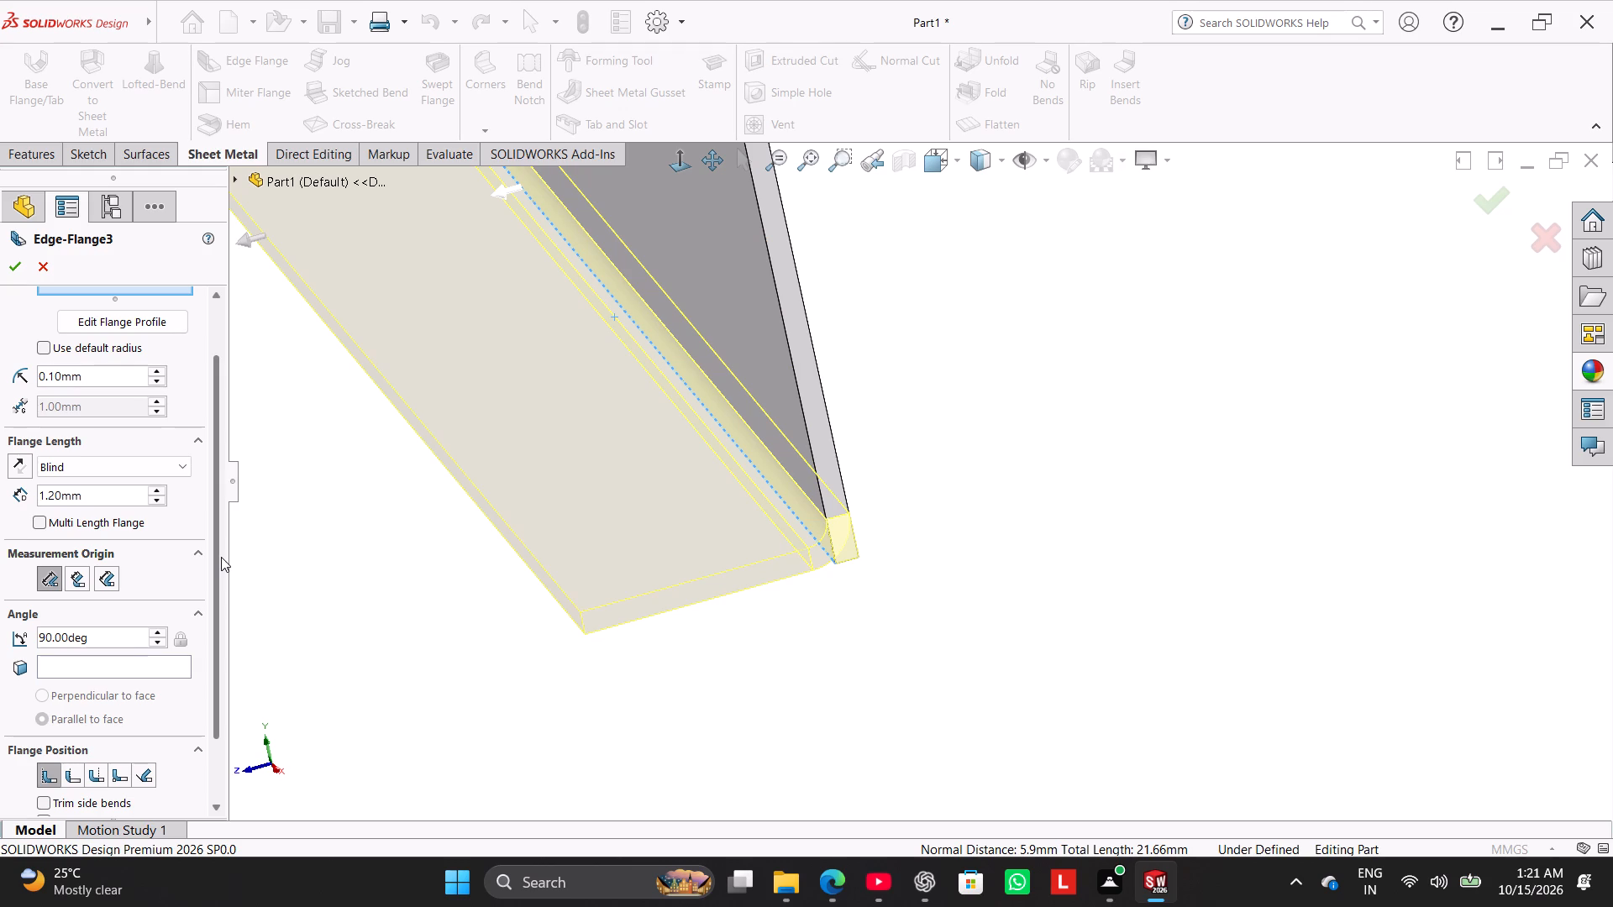
left_click_drag(221, 557, 230, 597)
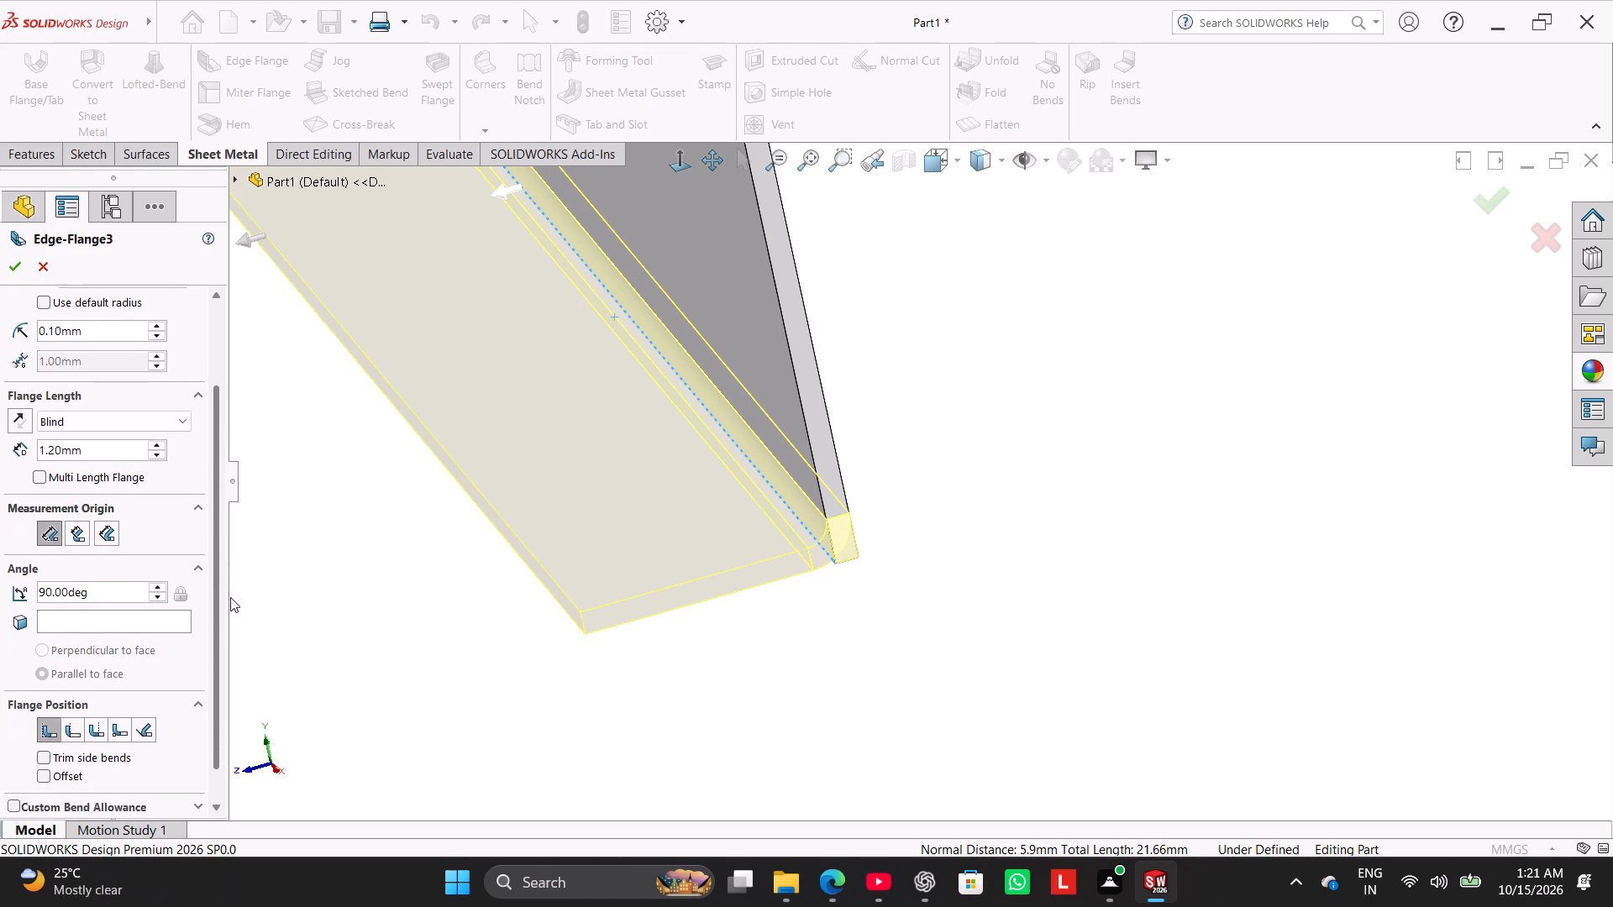
left_click_drag(230, 597, 235, 670)
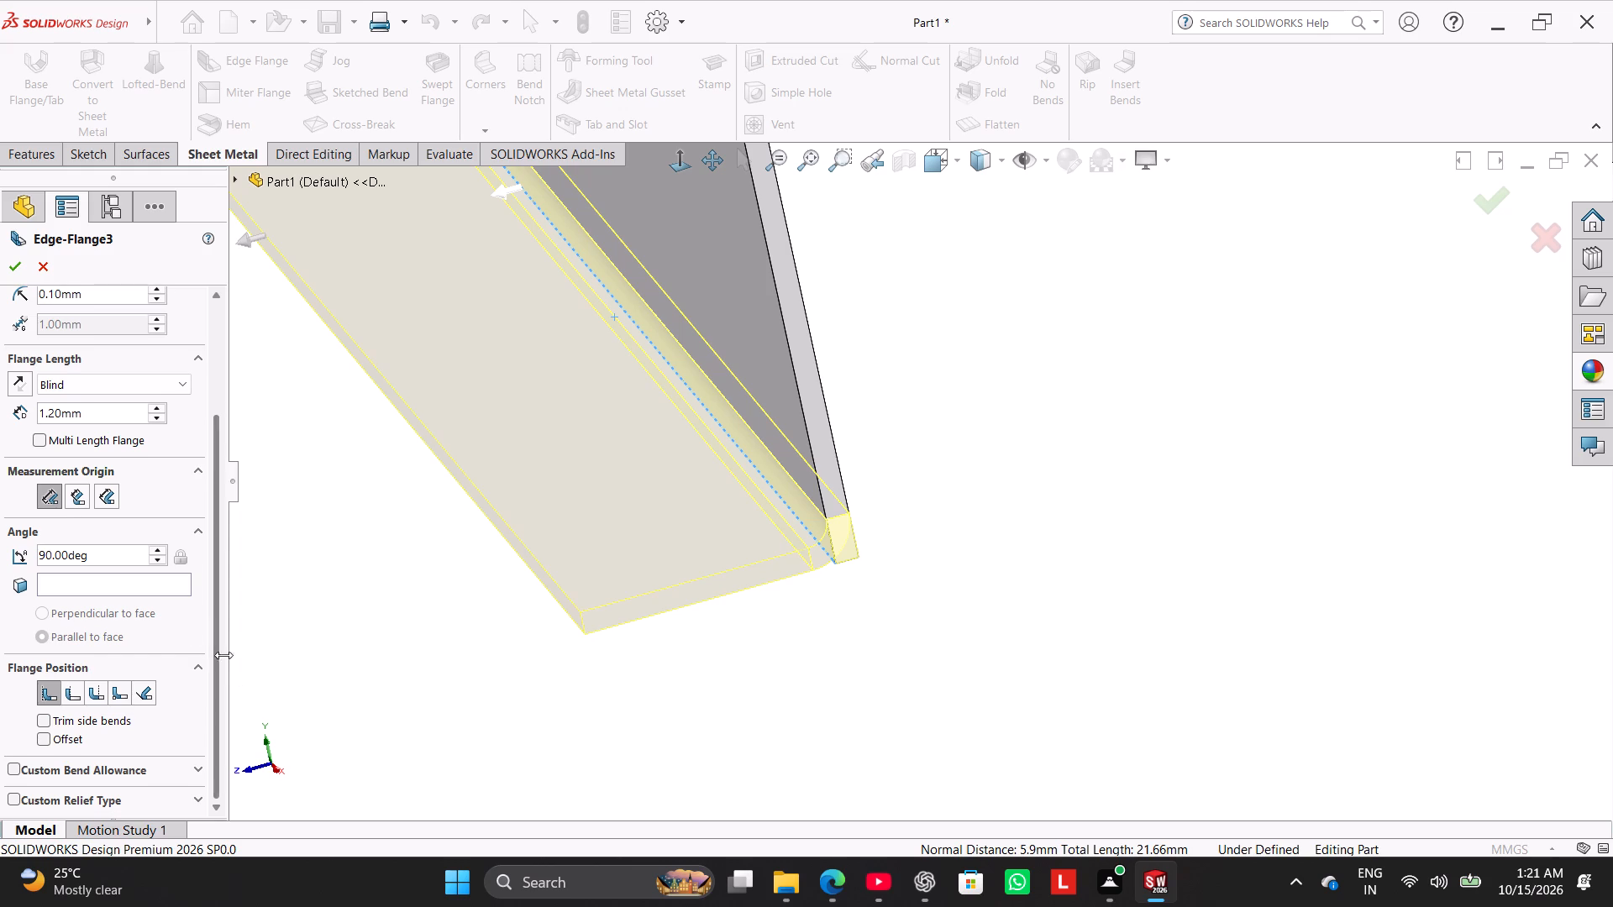
left_click(12, 265)
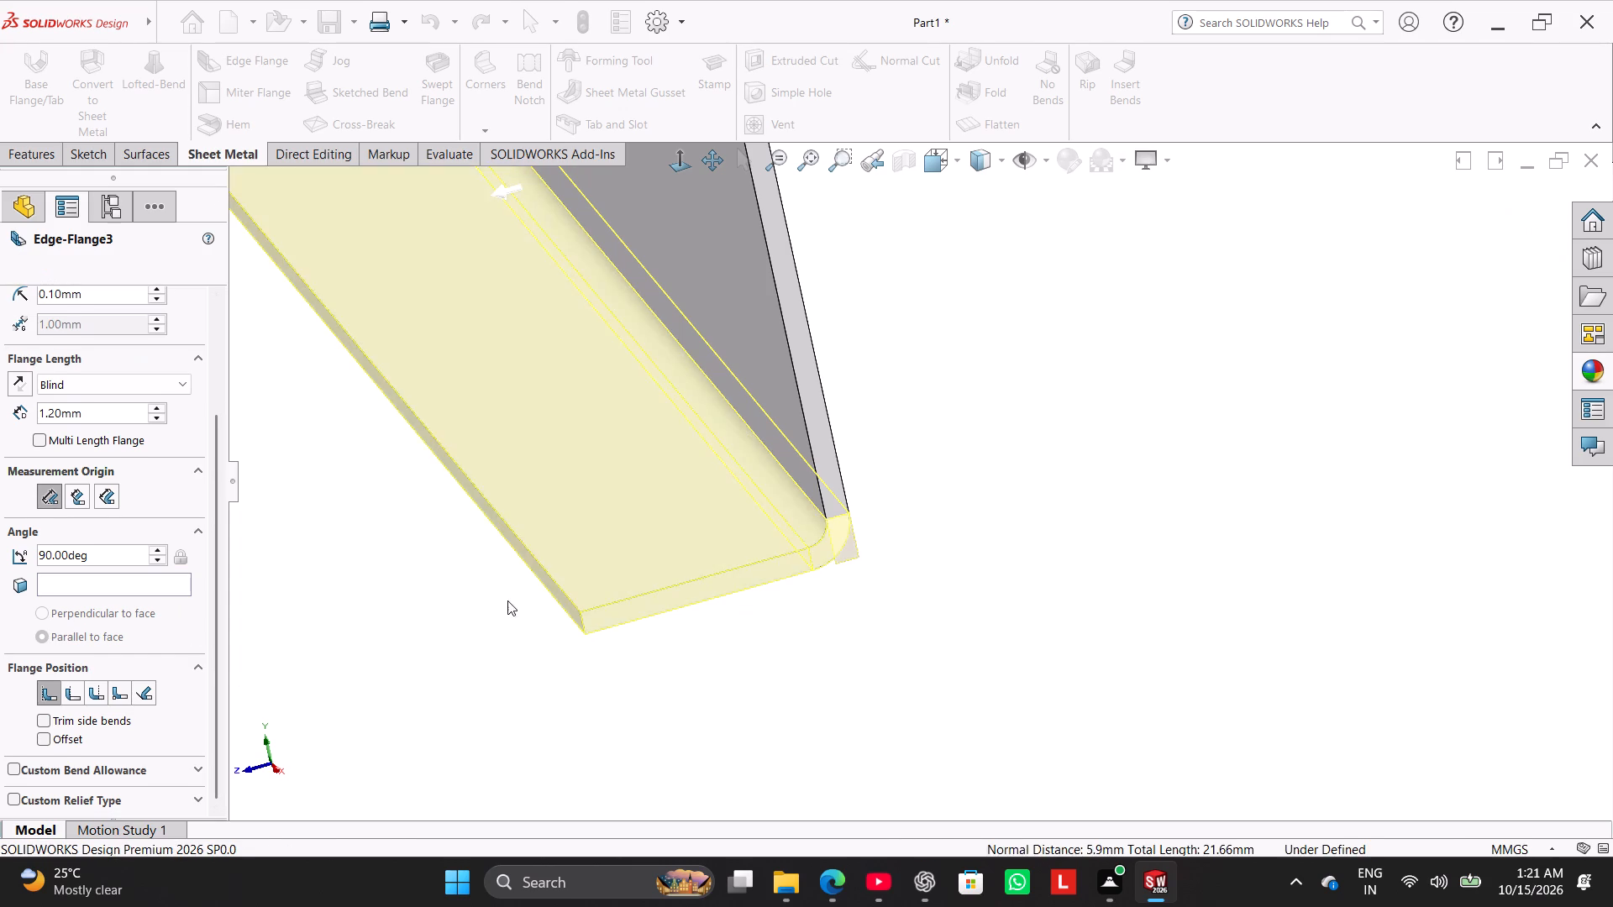
left_click(827, 635)
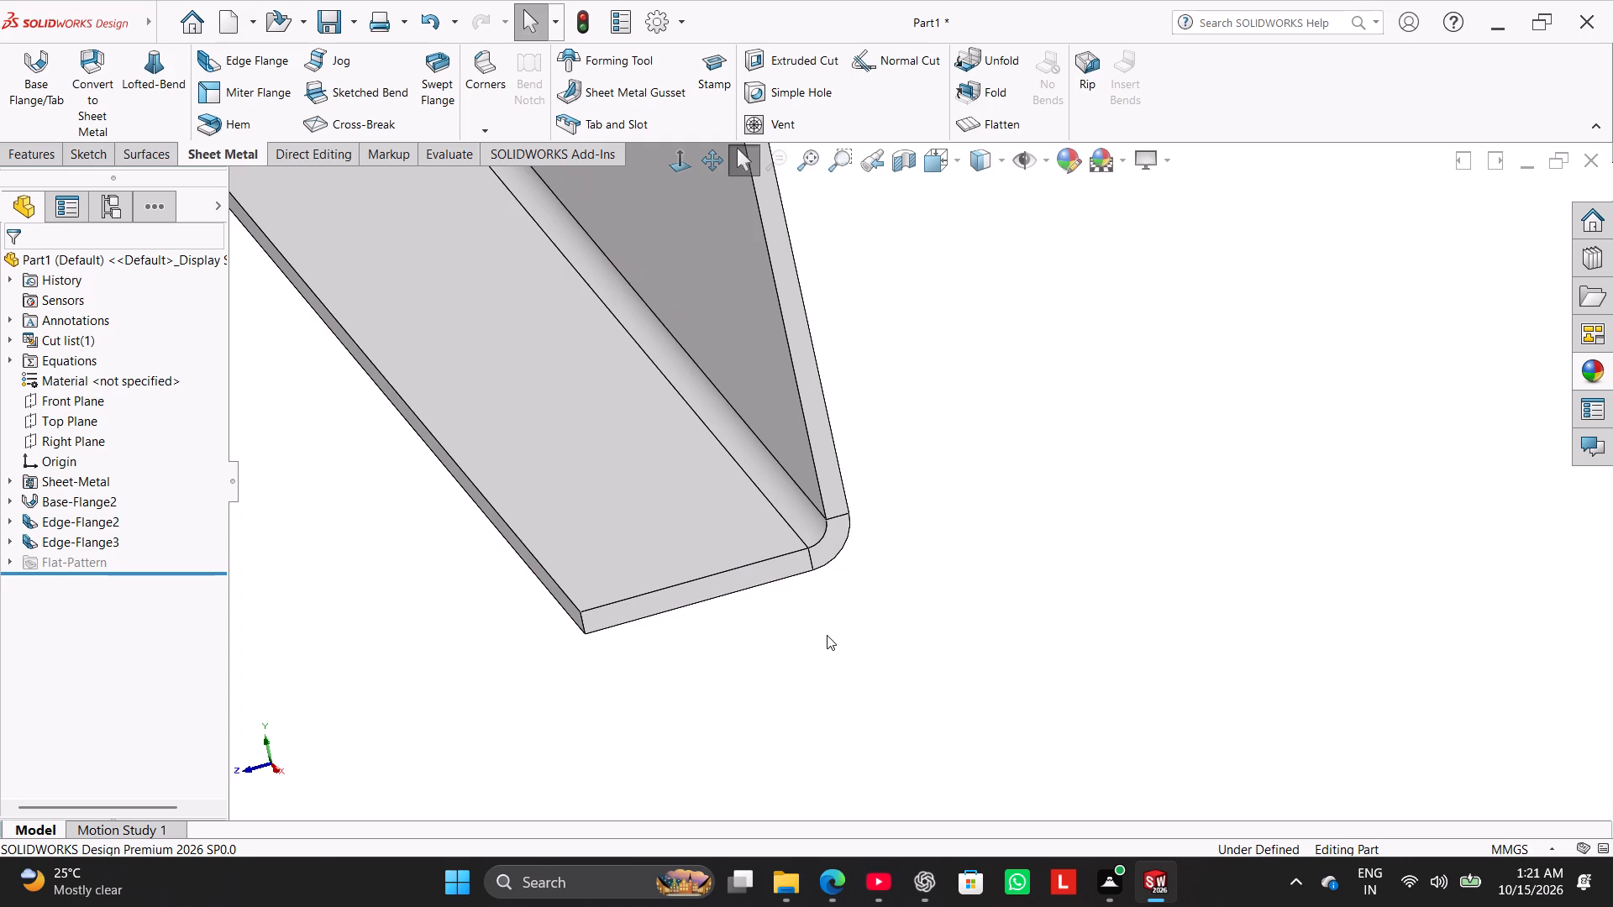
scroll(848, 640, "up", 13)
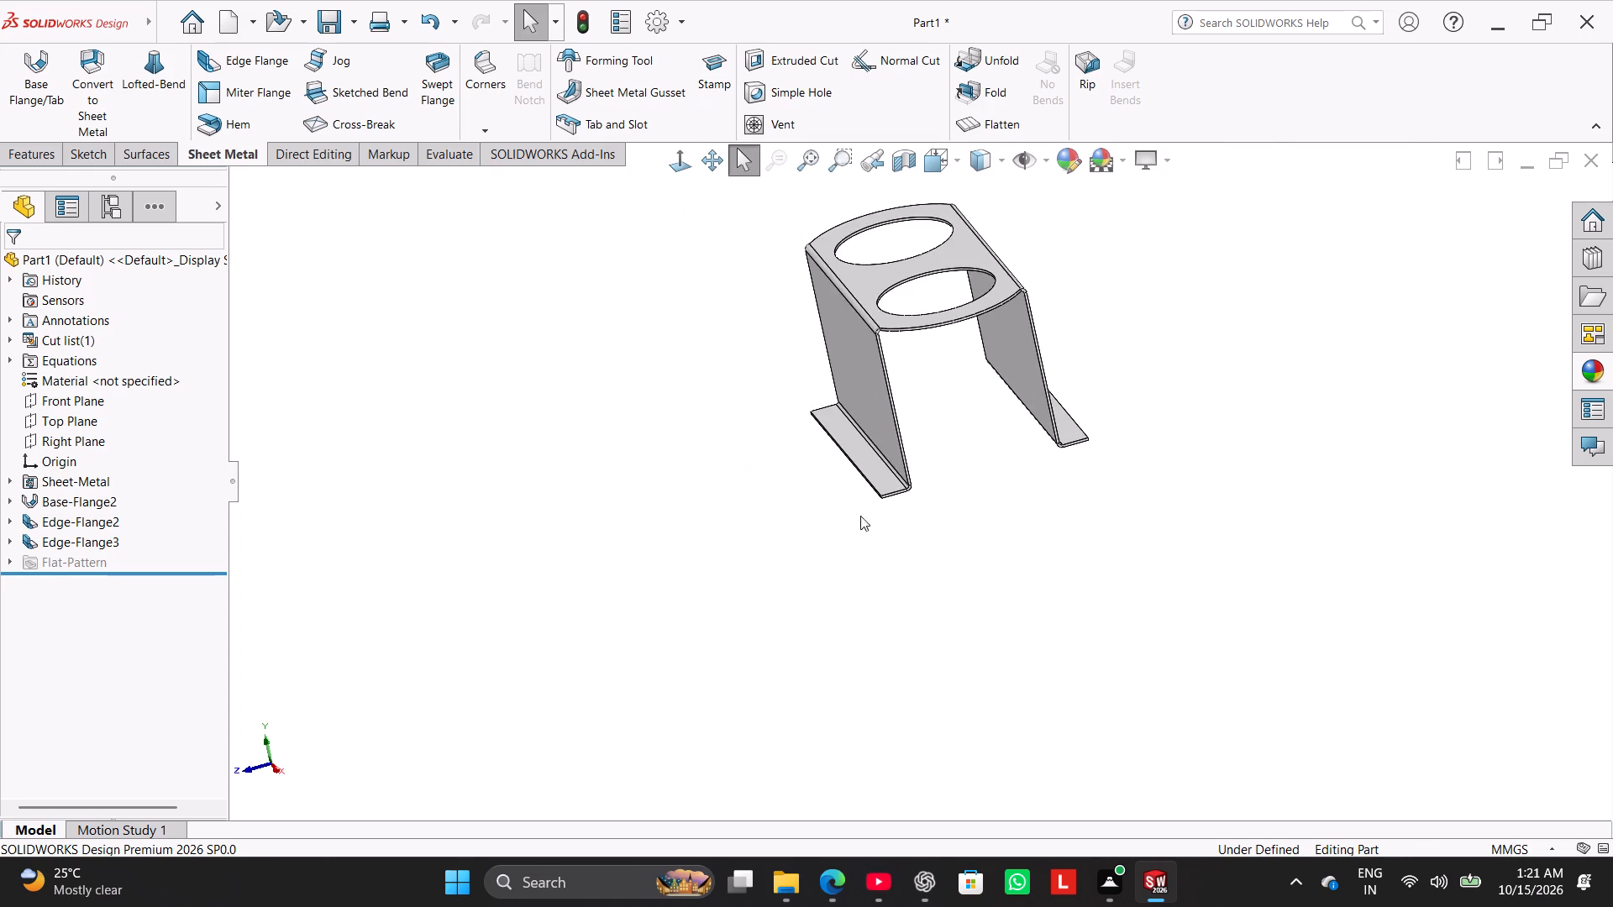
right_click_drag(591, 584, 833, 417)
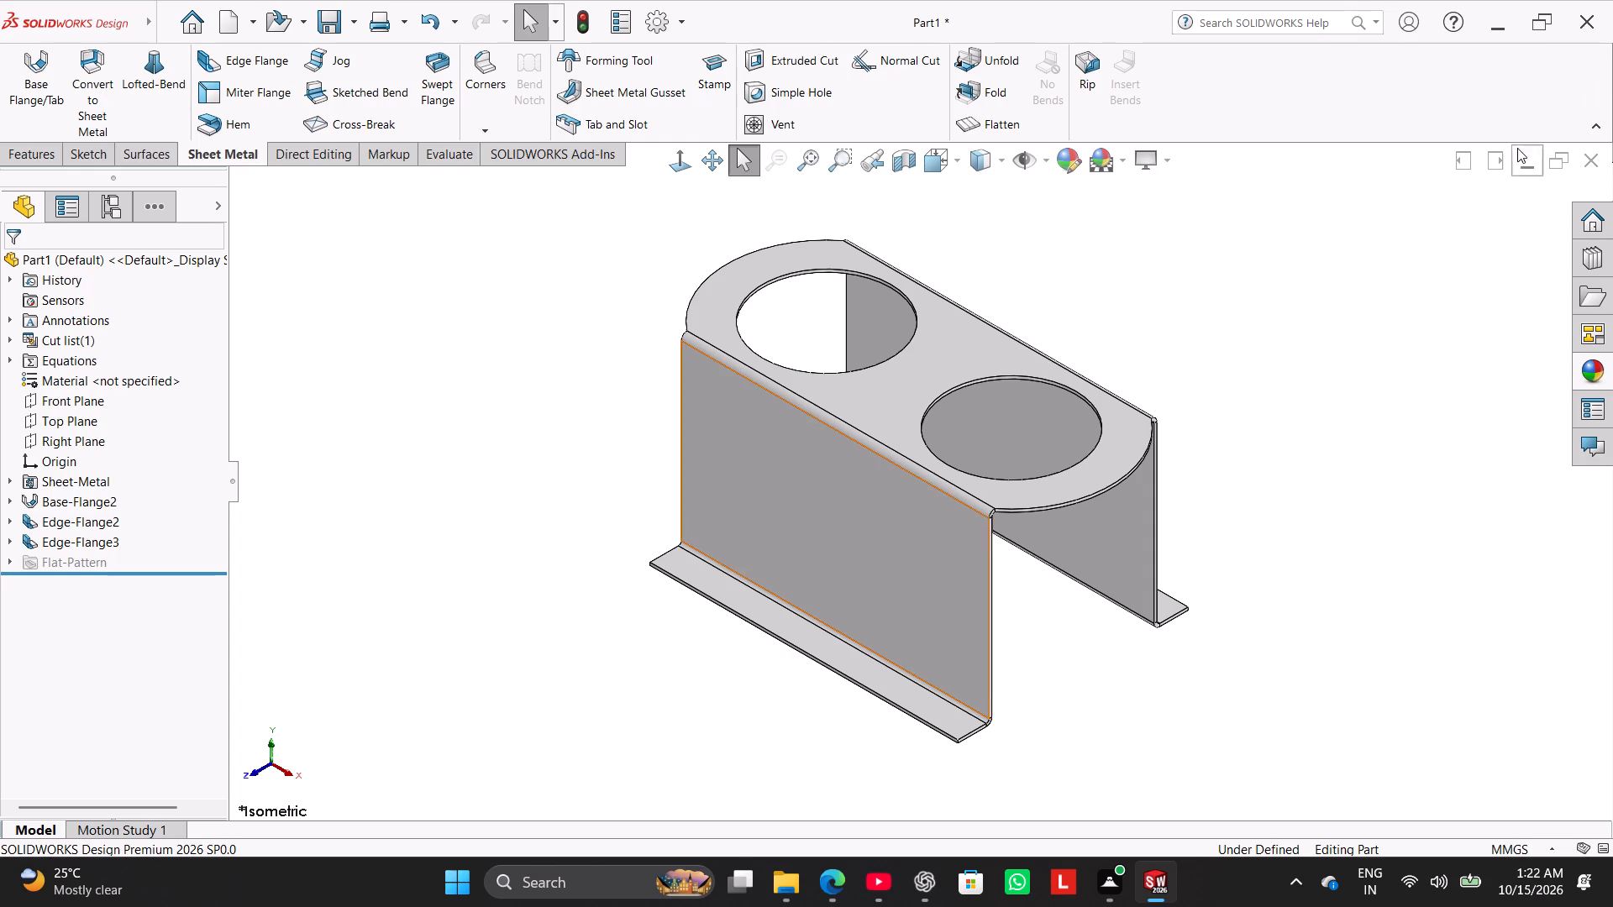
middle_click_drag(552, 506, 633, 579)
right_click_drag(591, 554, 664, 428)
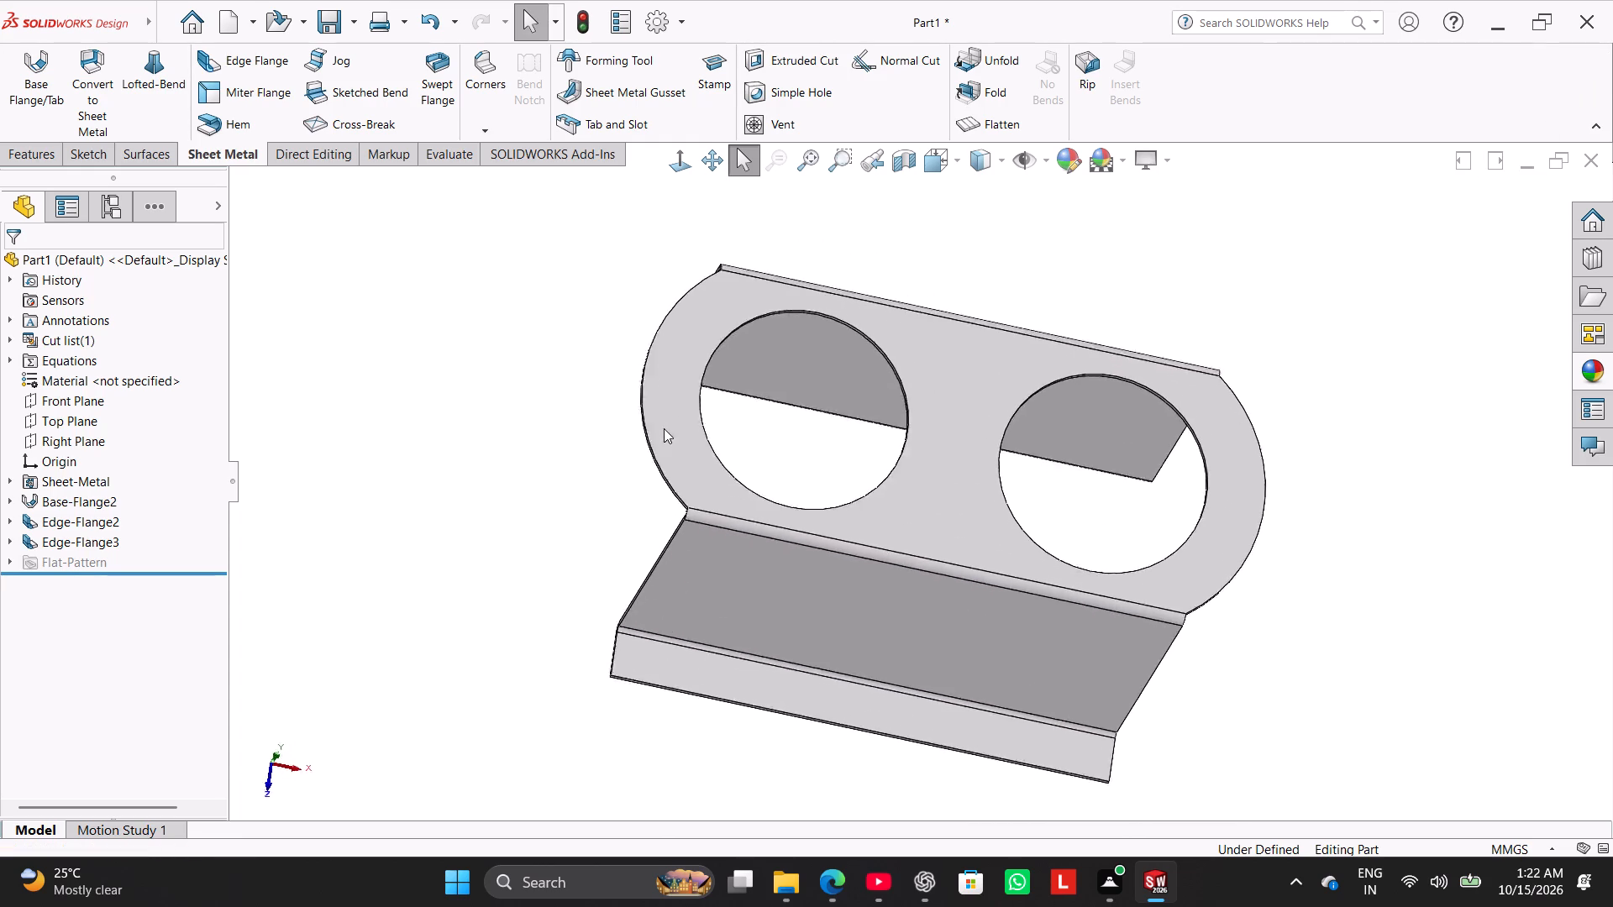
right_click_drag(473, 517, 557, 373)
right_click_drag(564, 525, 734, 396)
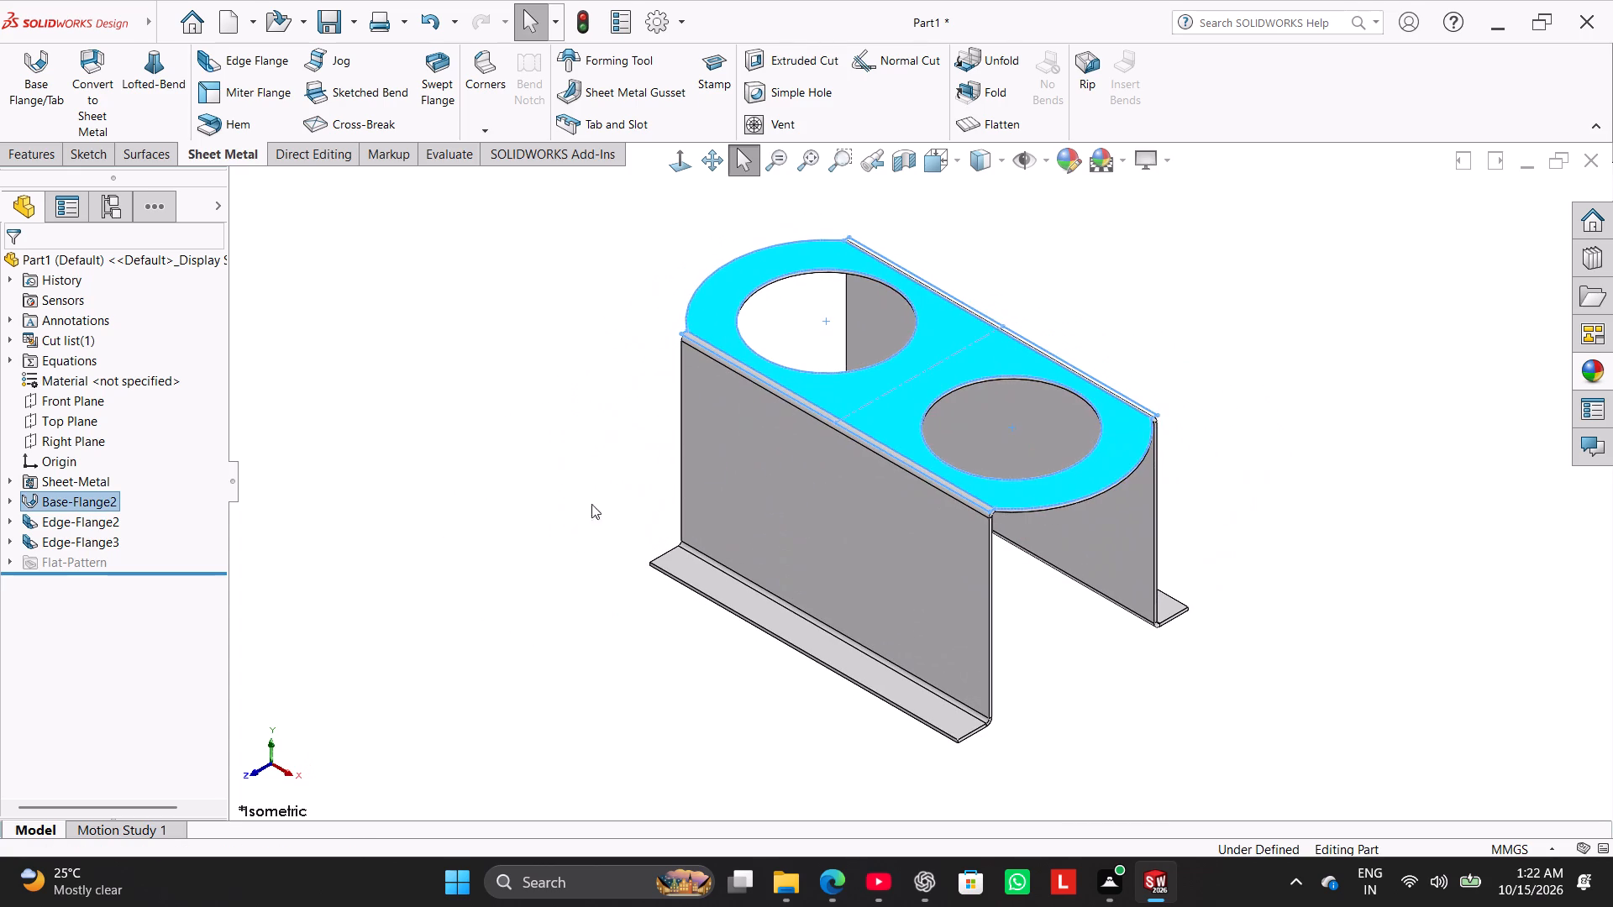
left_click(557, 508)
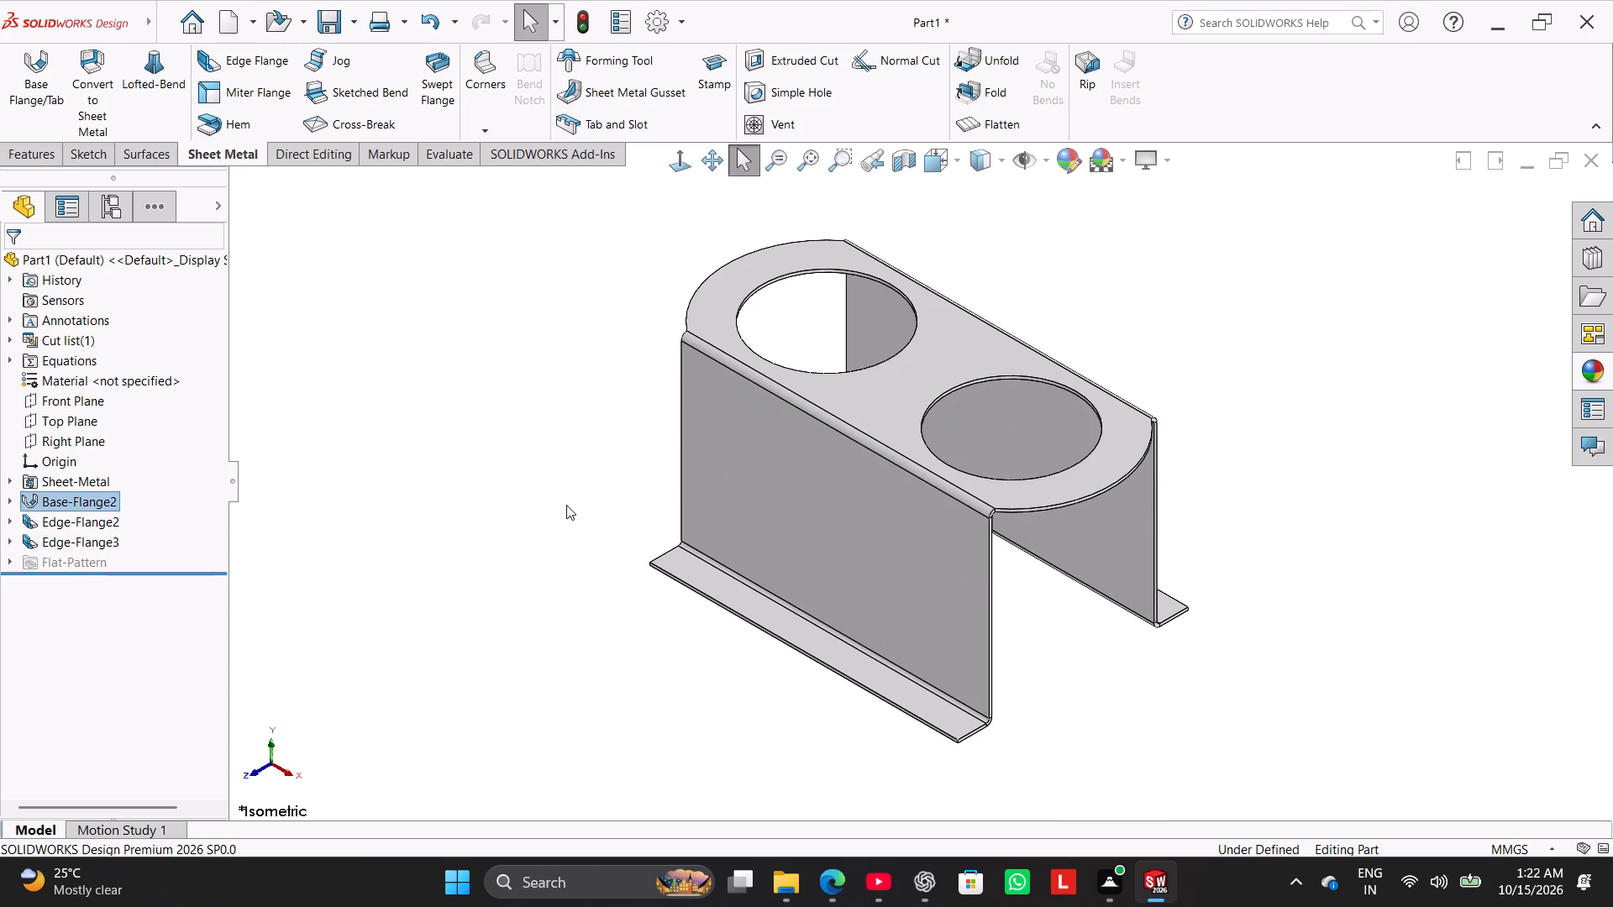
On the Front Plane, sketch a closed arch profile on the wall's bottom edge, with vertical sides about 2.6 mm and a tangent arc of about 1.2 mm radius.
left_click(77, 406)
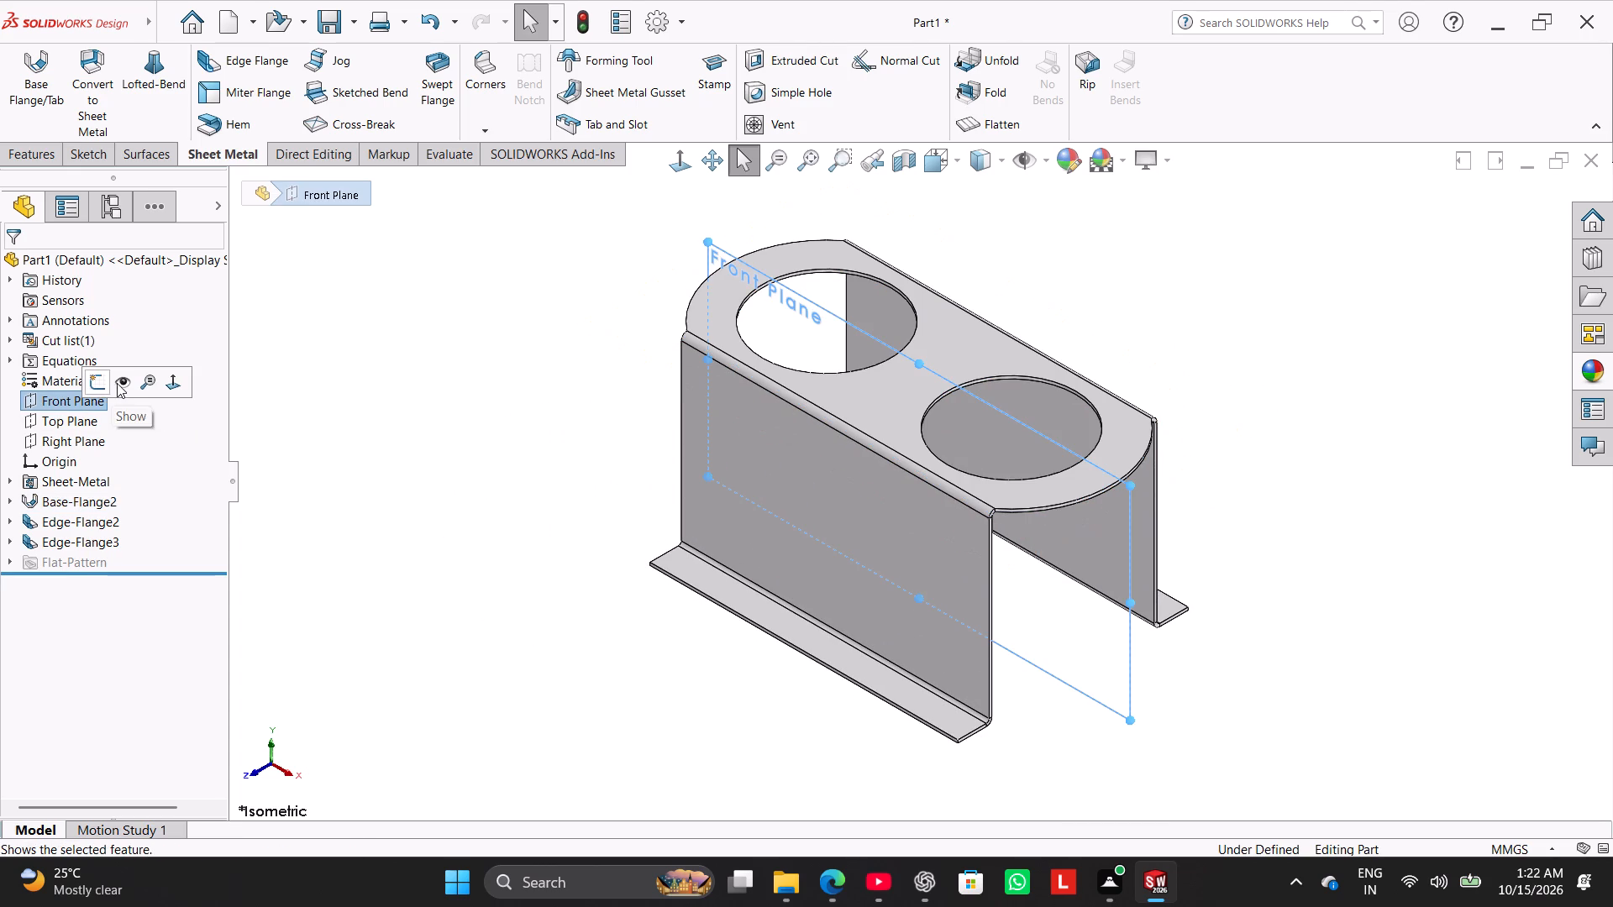
left_click(97, 383)
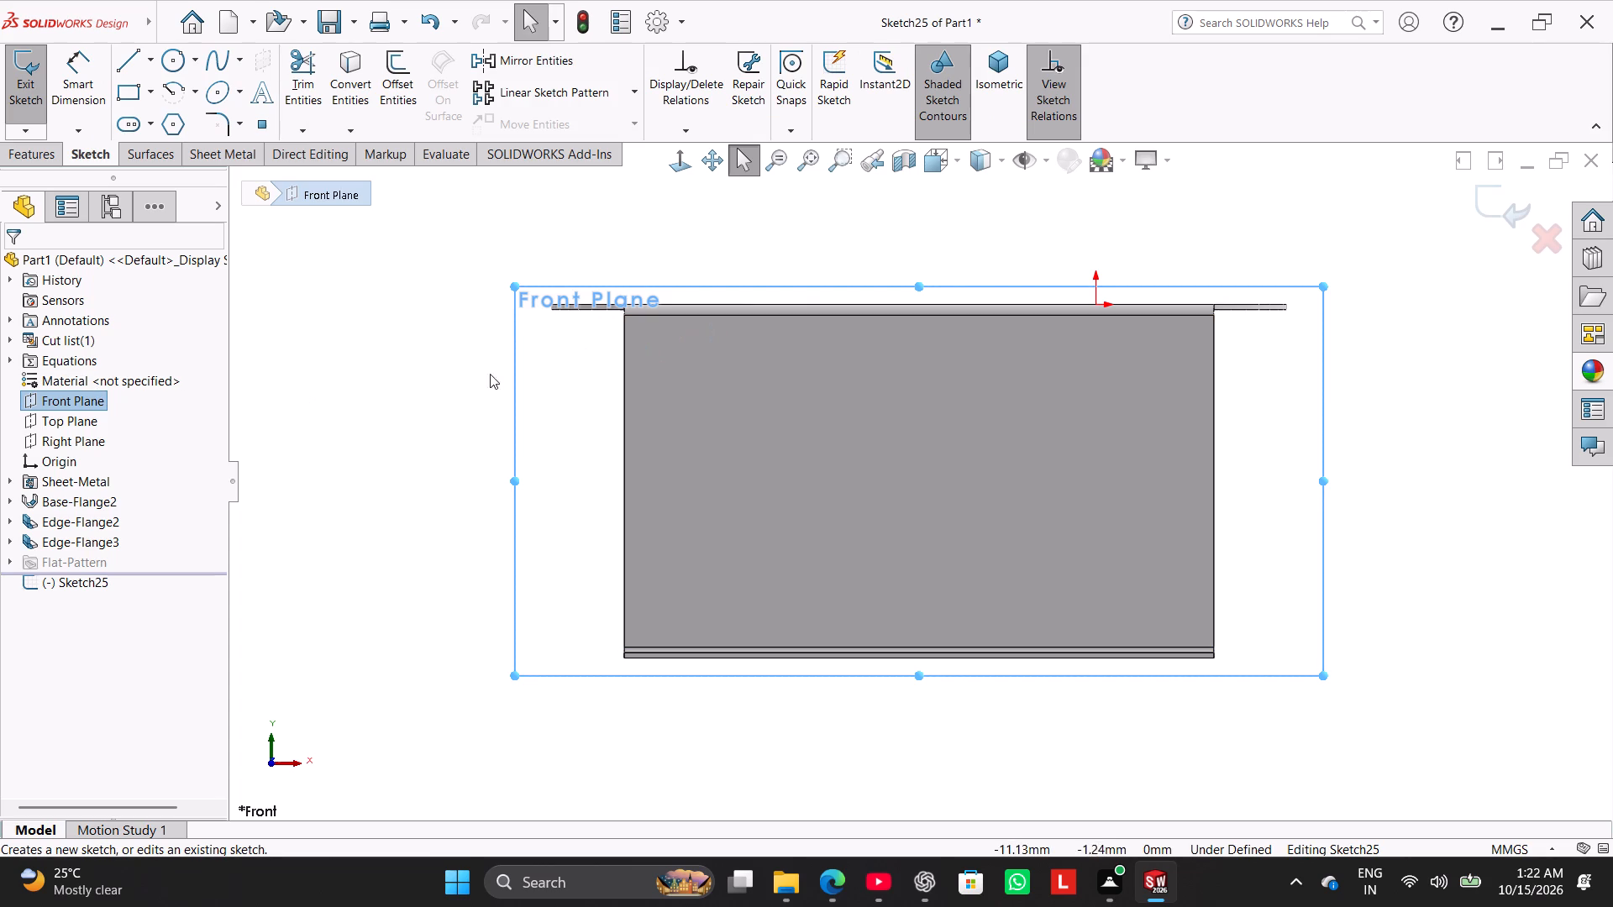
left_click(442, 345)
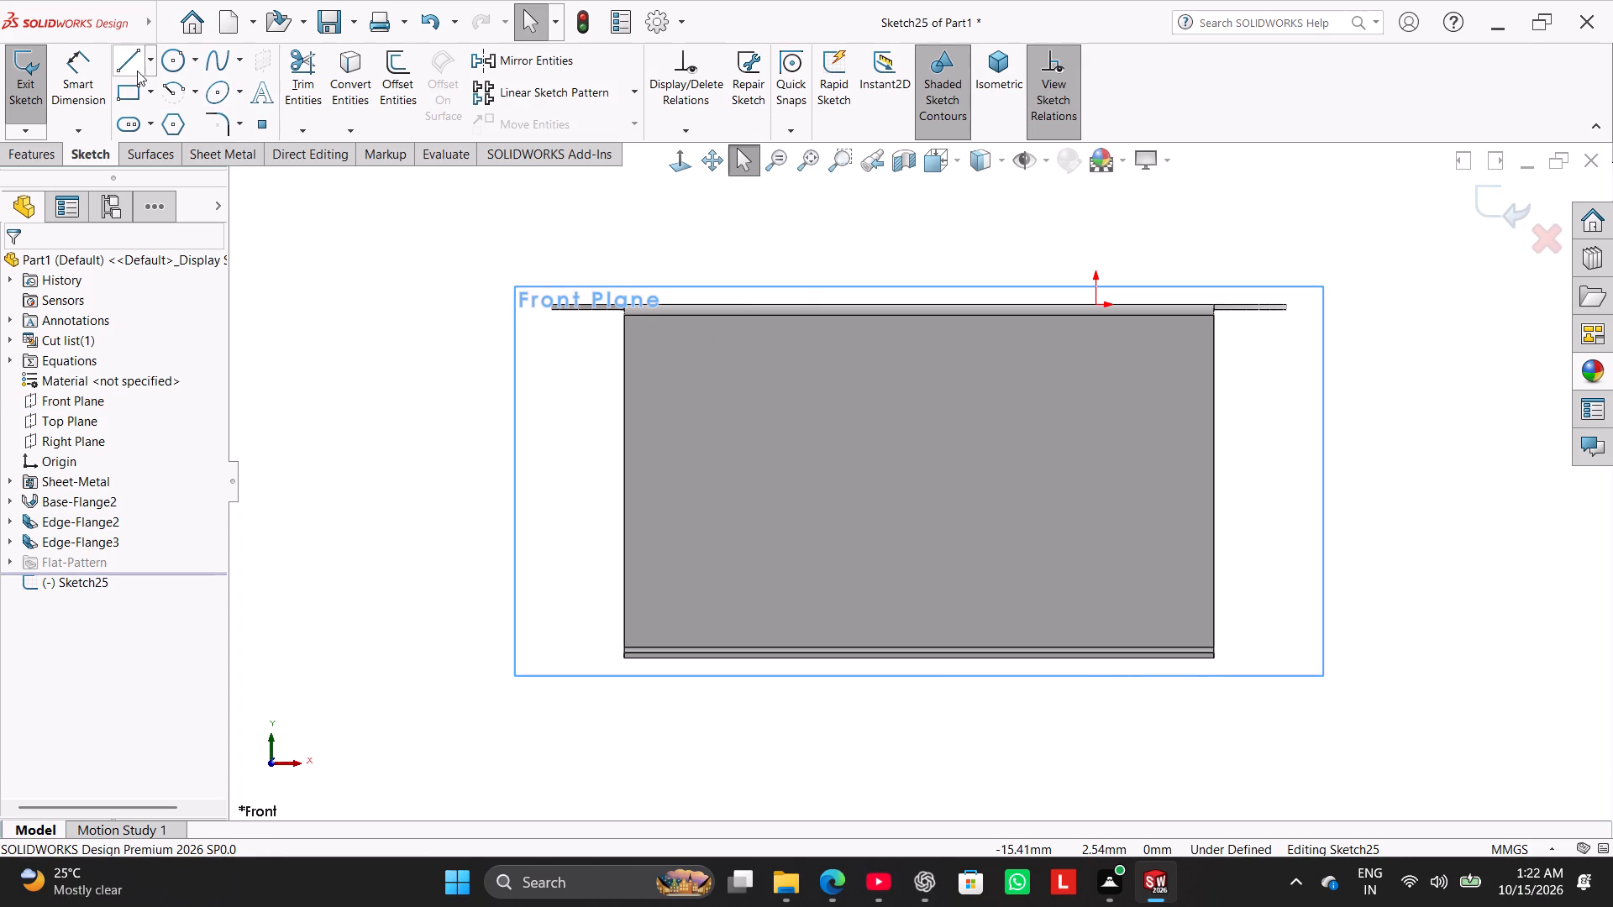
left_click(134, 60)
left_click(1050, 663)
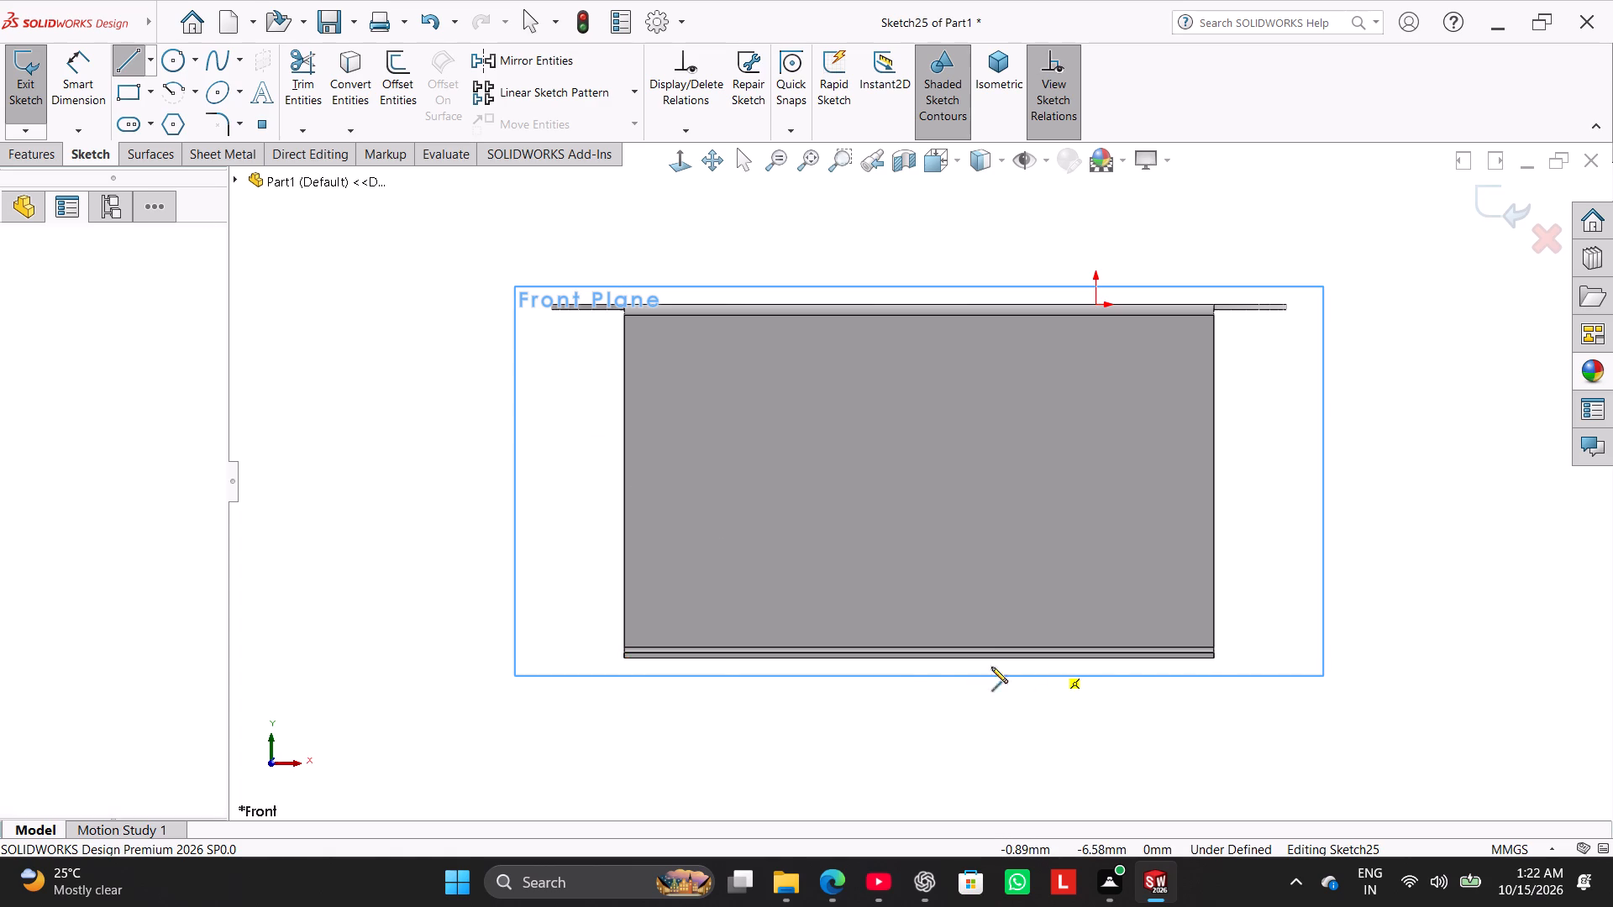
left_click(918, 661)
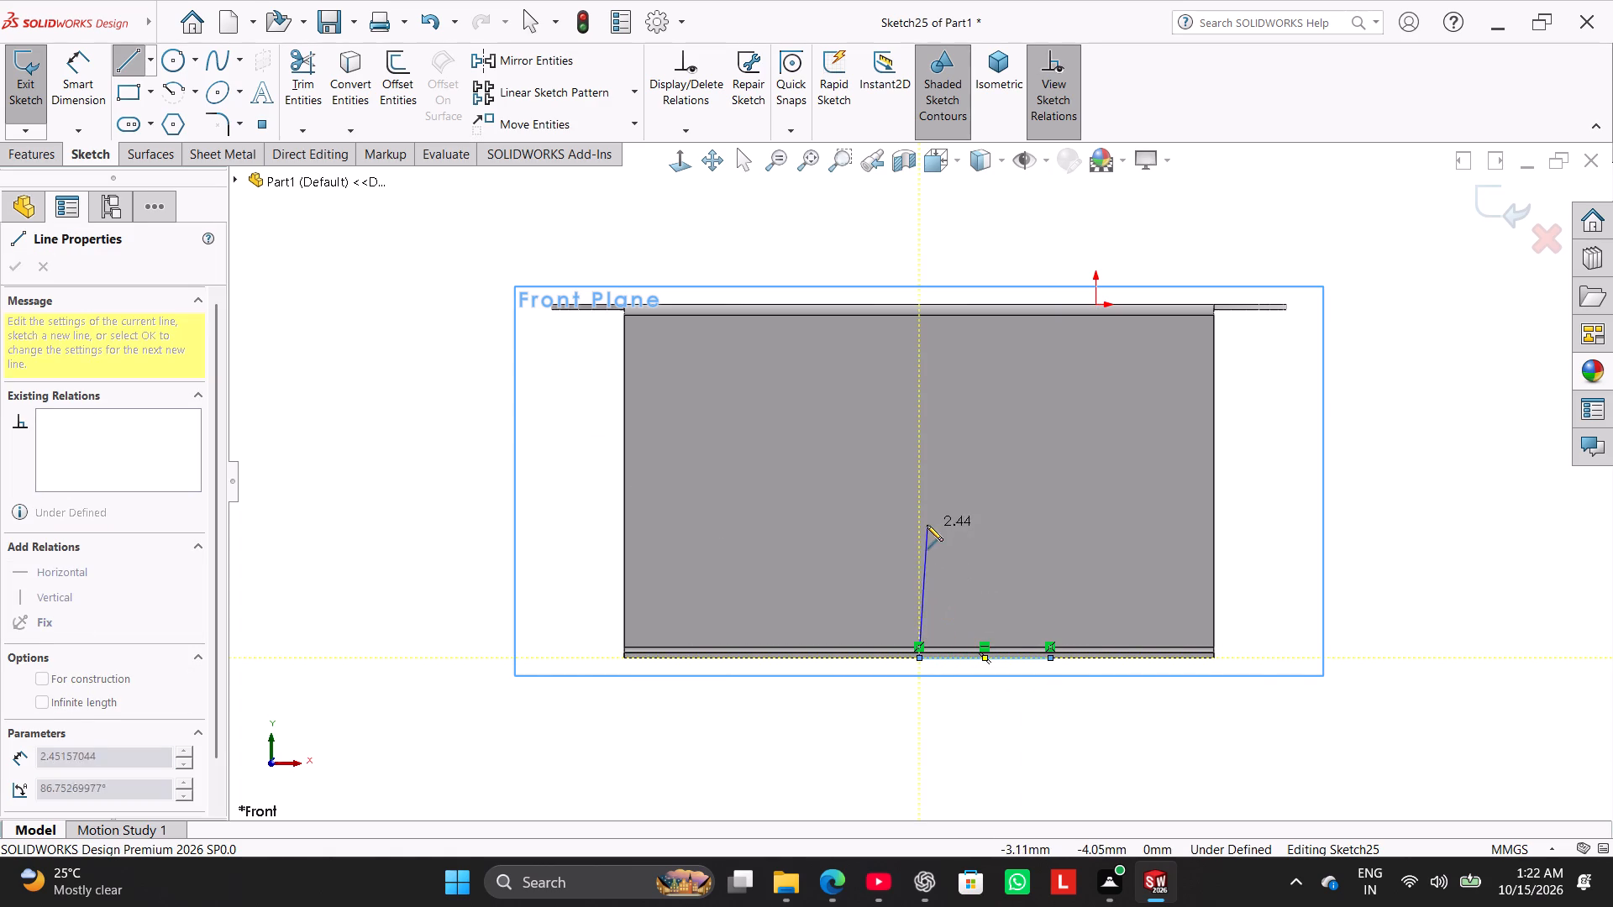
left_click(921, 517)
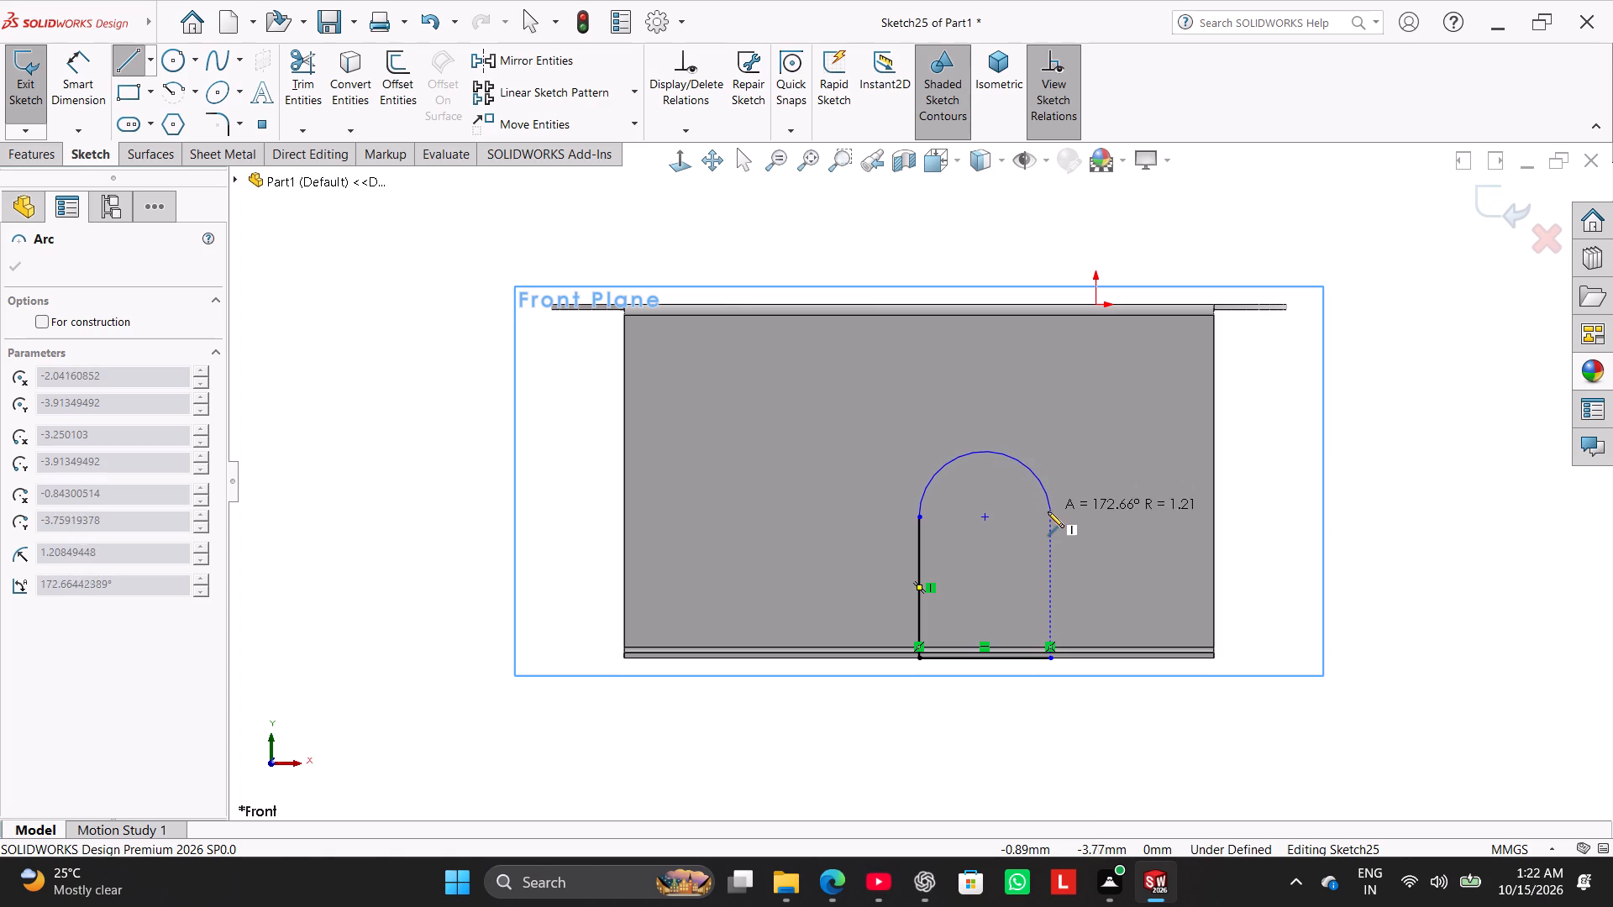
left_click(1053, 518)
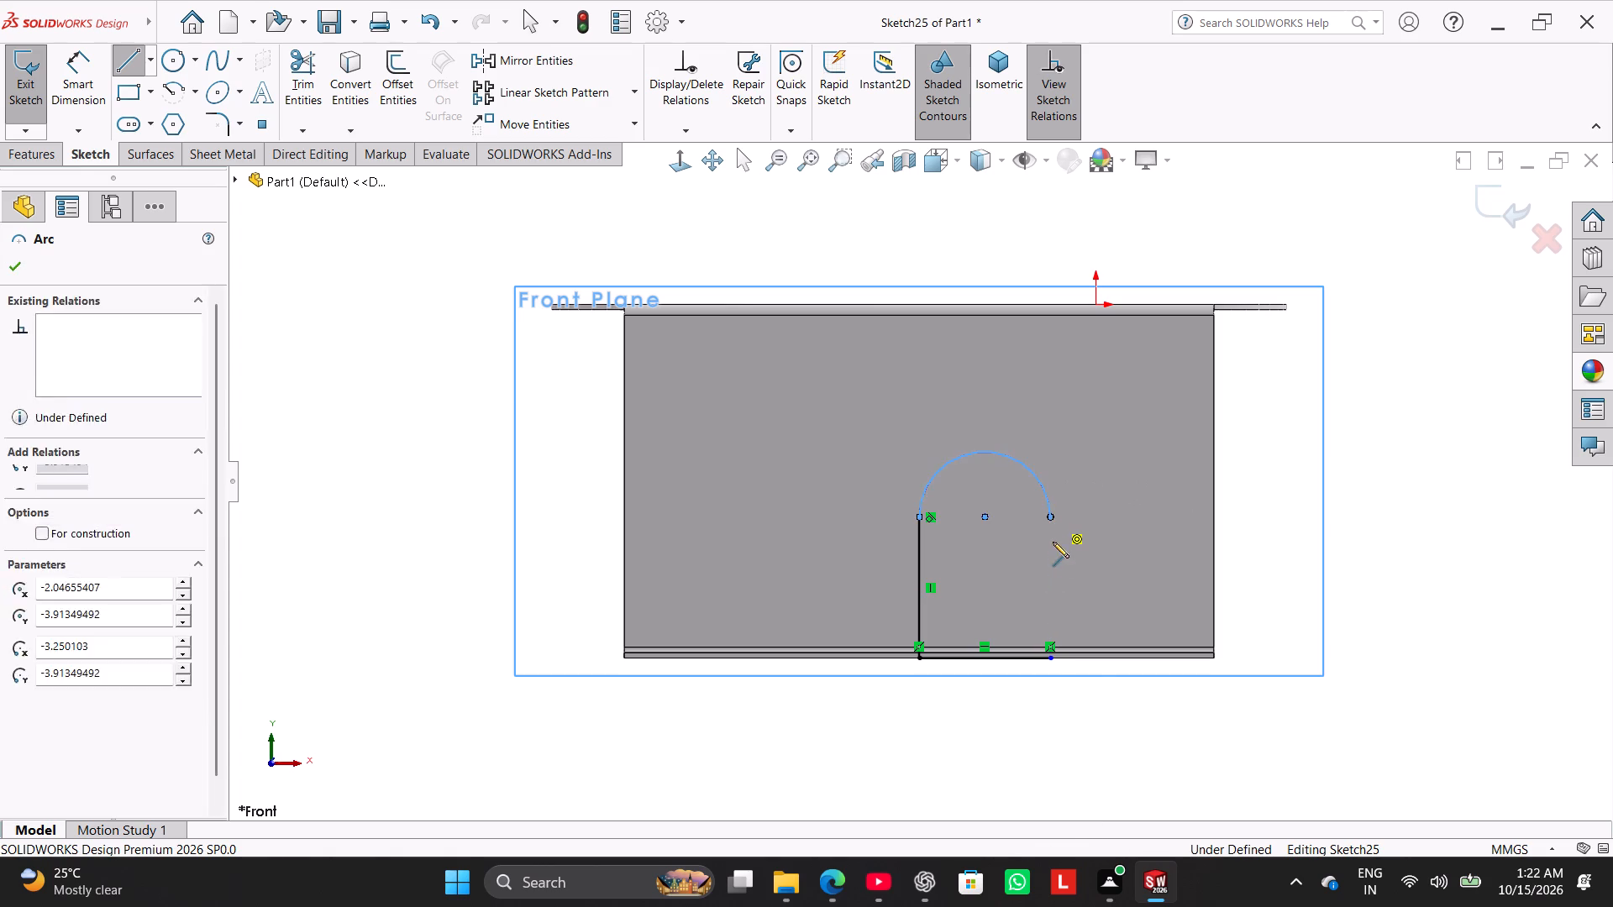
left_click(1049, 656)
right_click(812, 562)
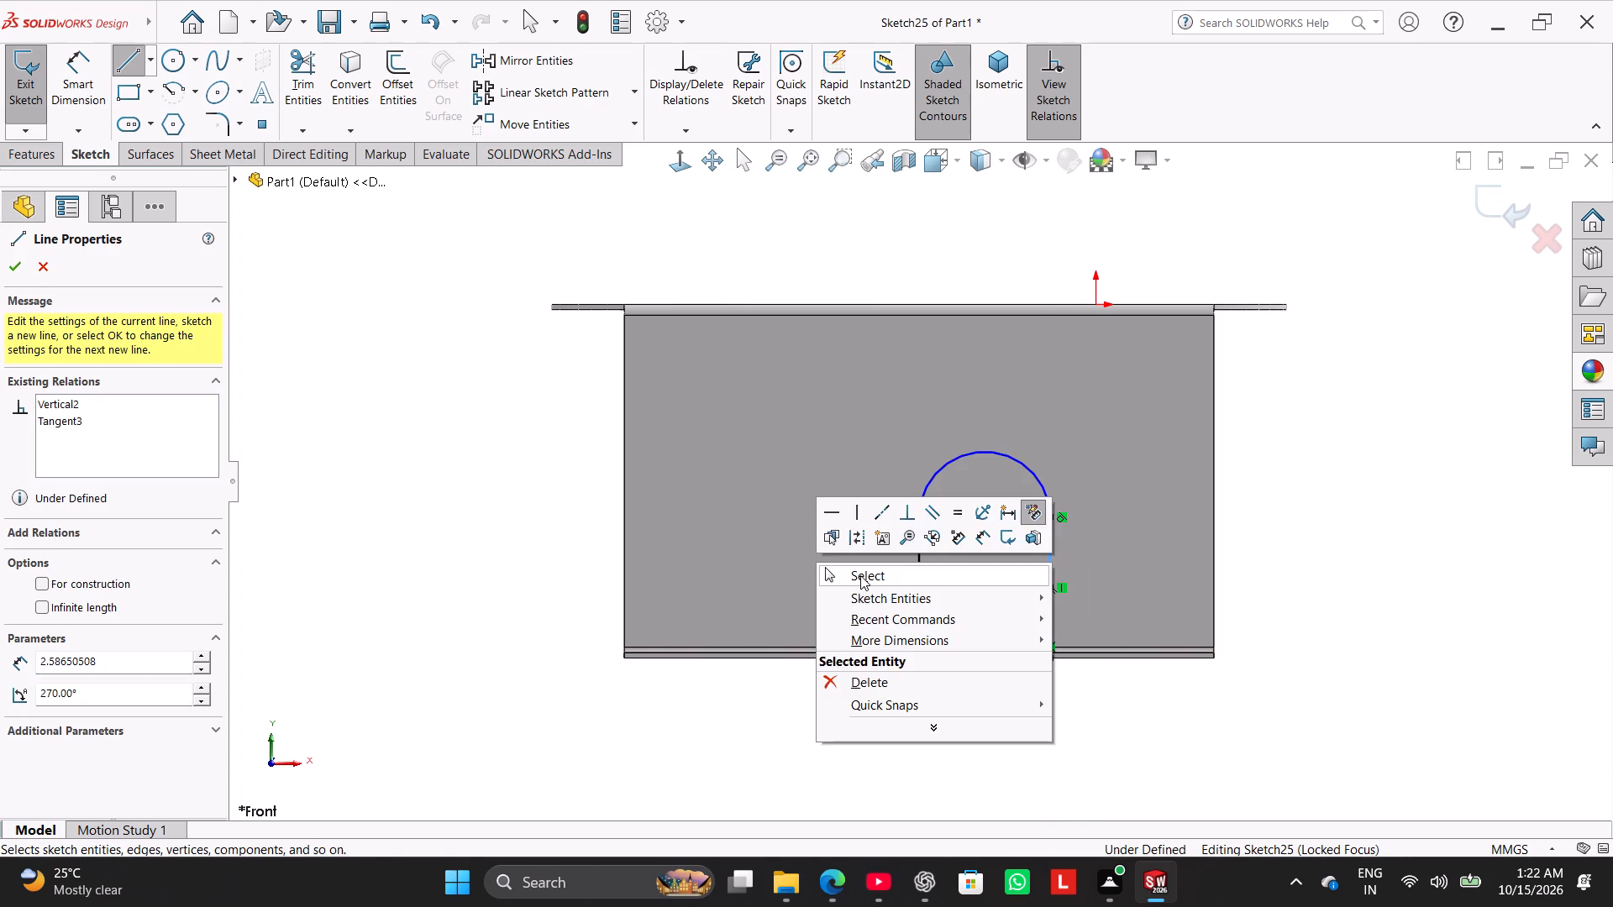
Draw a construction centerline from the arch's centre point to the midpoint of the wall's top edge.
left_click(860, 575)
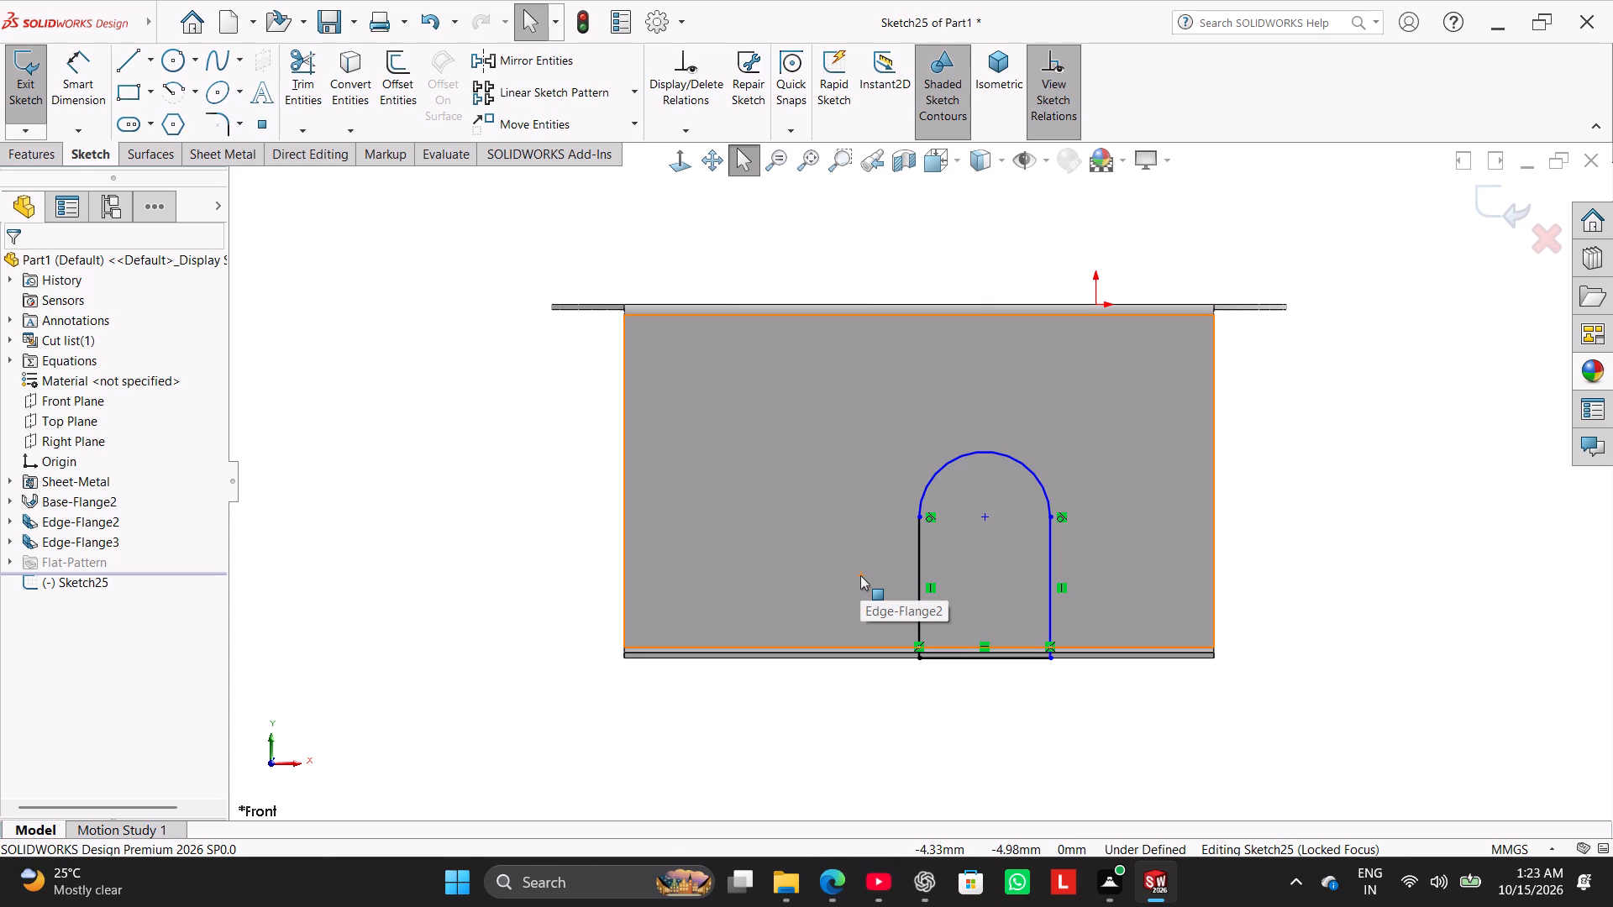
left_click(146, 67)
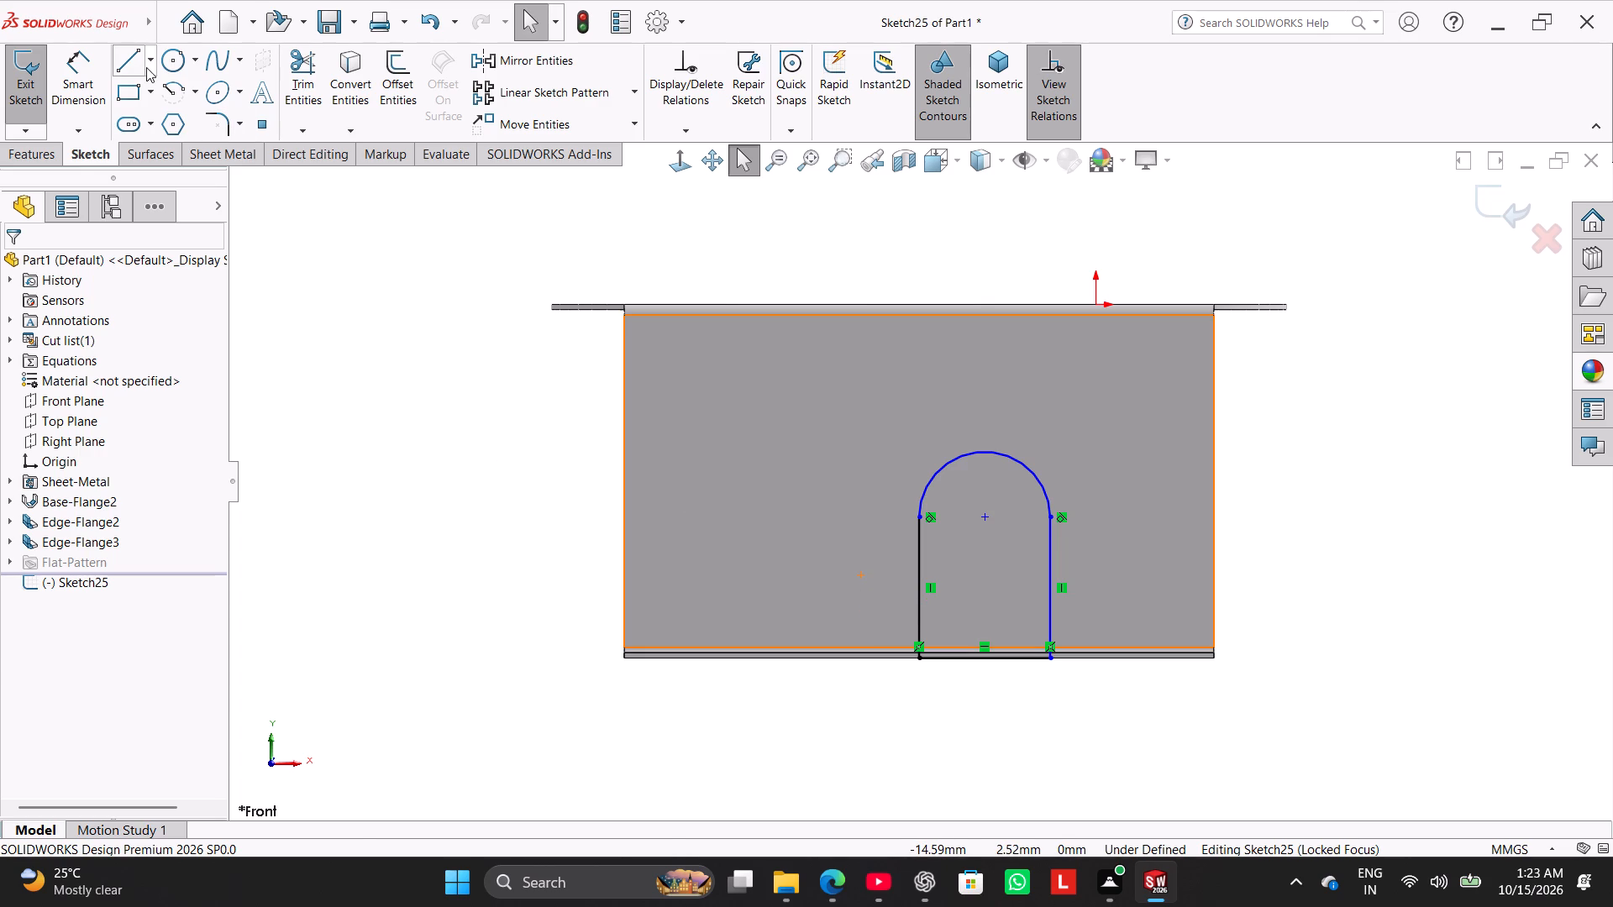
left_click_drag(166, 104, 173, 116)
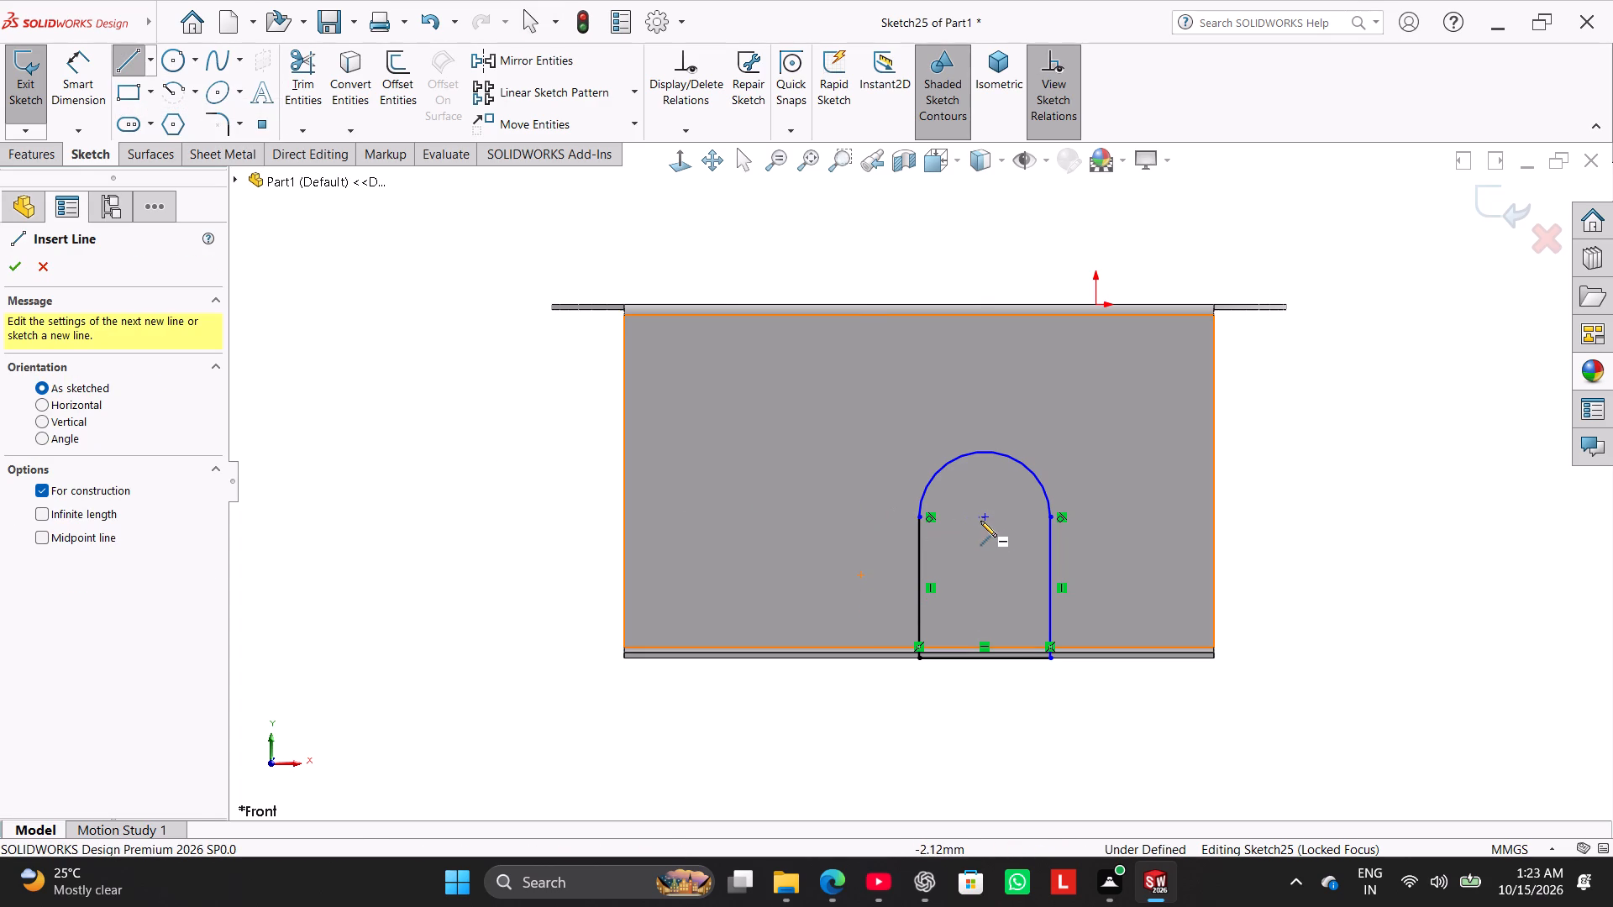
left_click(980, 521)
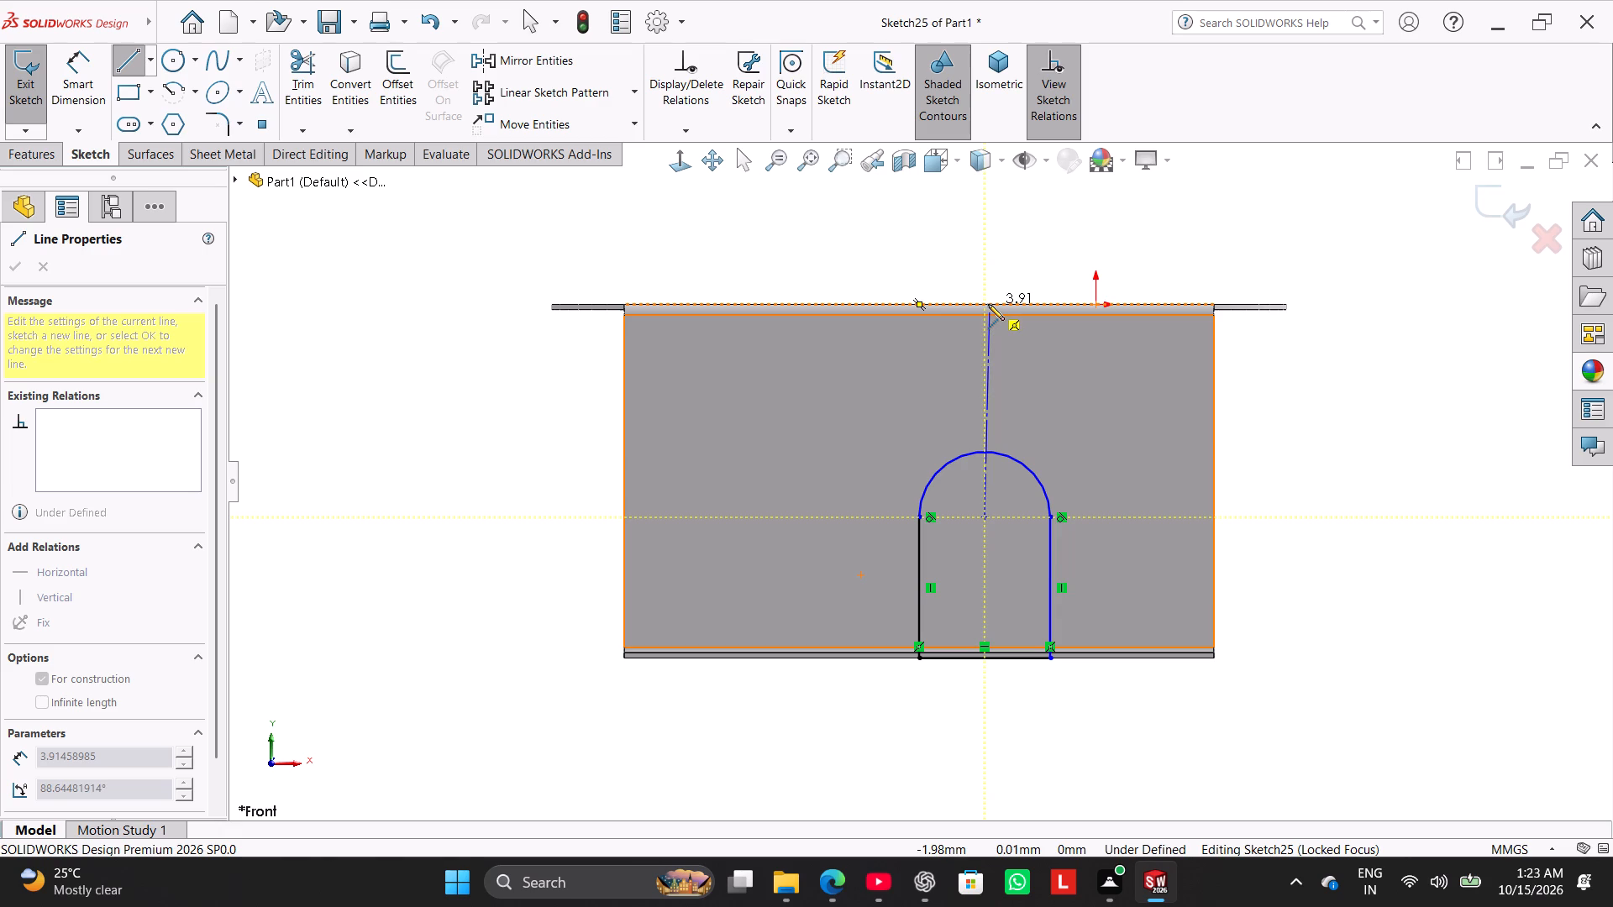
left_click(922, 302)
right_click(1038, 380)
left_click(1069, 392)
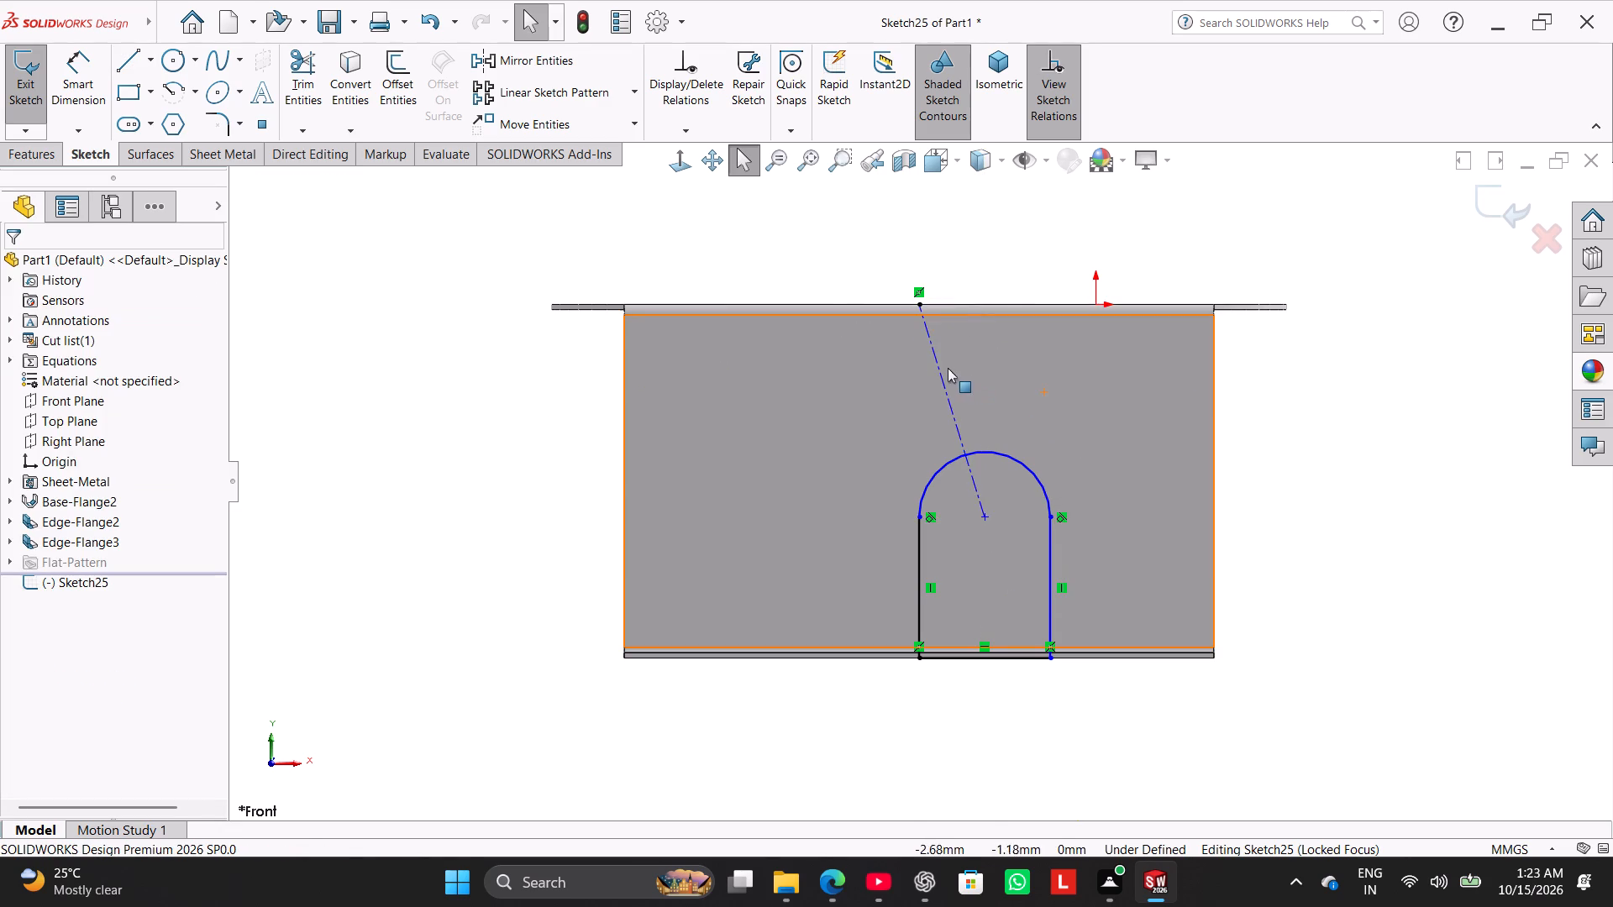
Make the centerline vertical and delete the conflicting relation at the arch profile's lower-left corner.
right_click(940, 365)
left_click(990, 319)
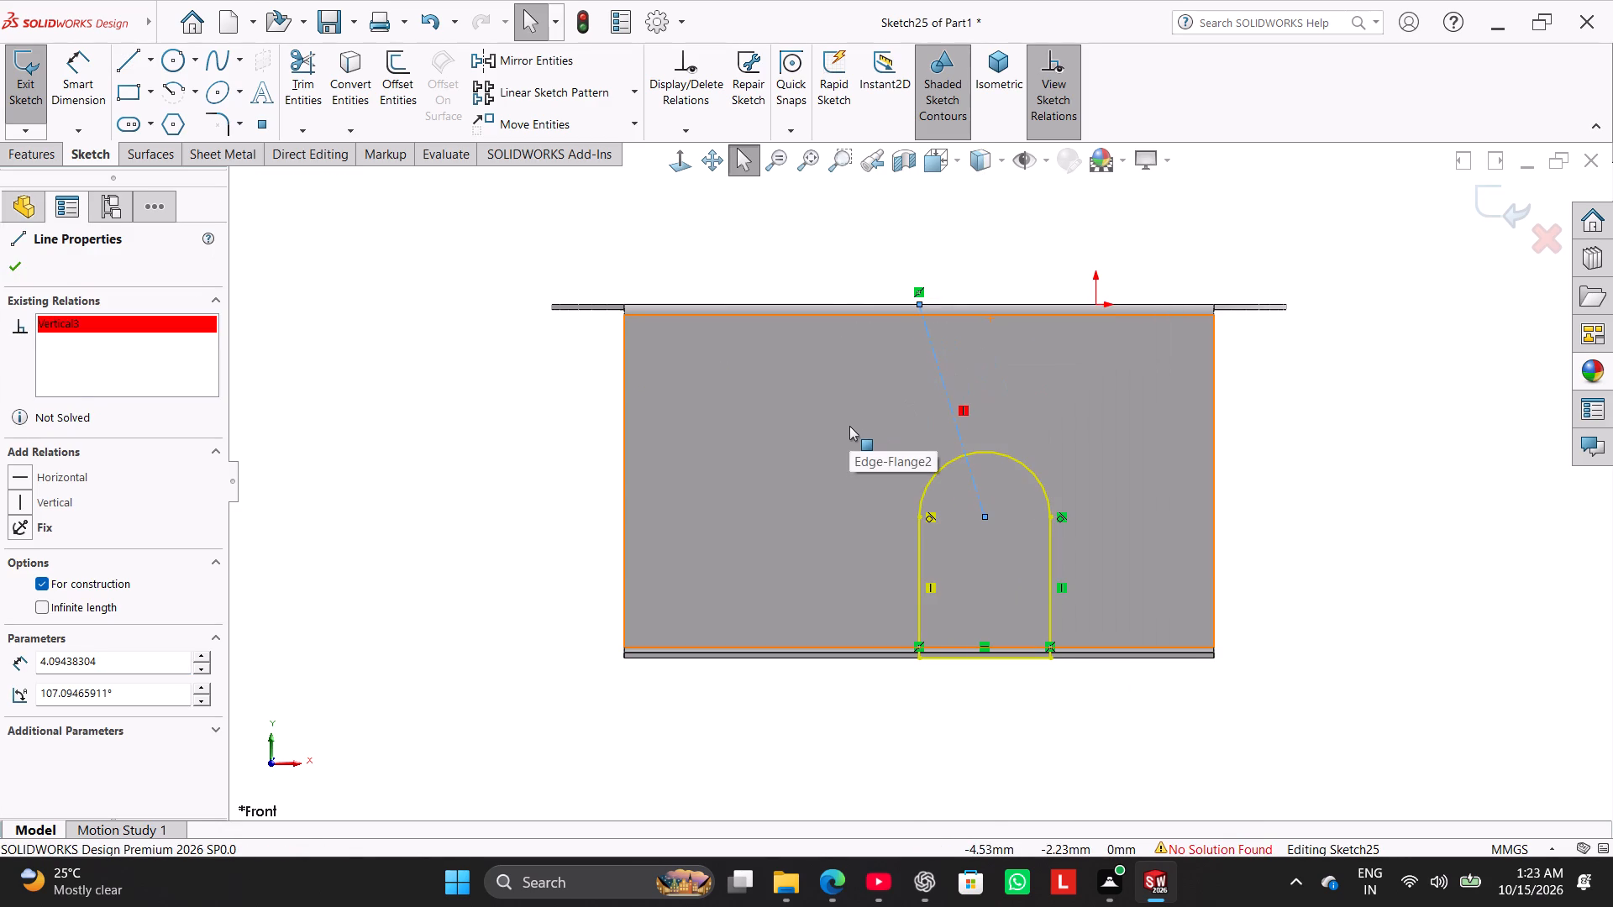
right_click(916, 646)
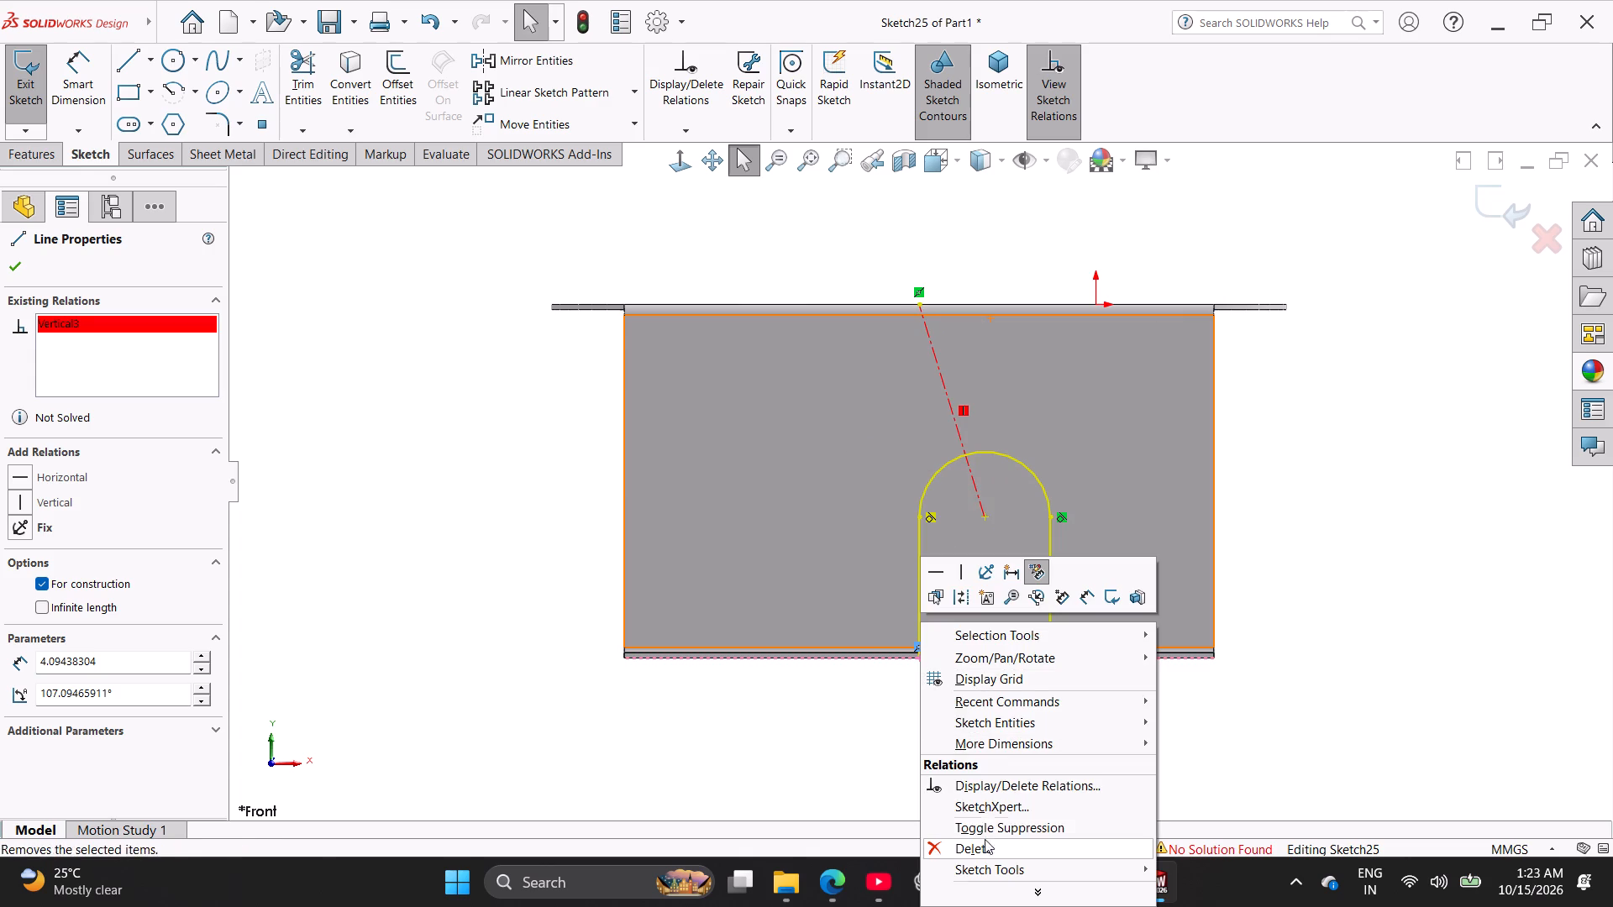
left_click(986, 841)
left_click(880, 735)
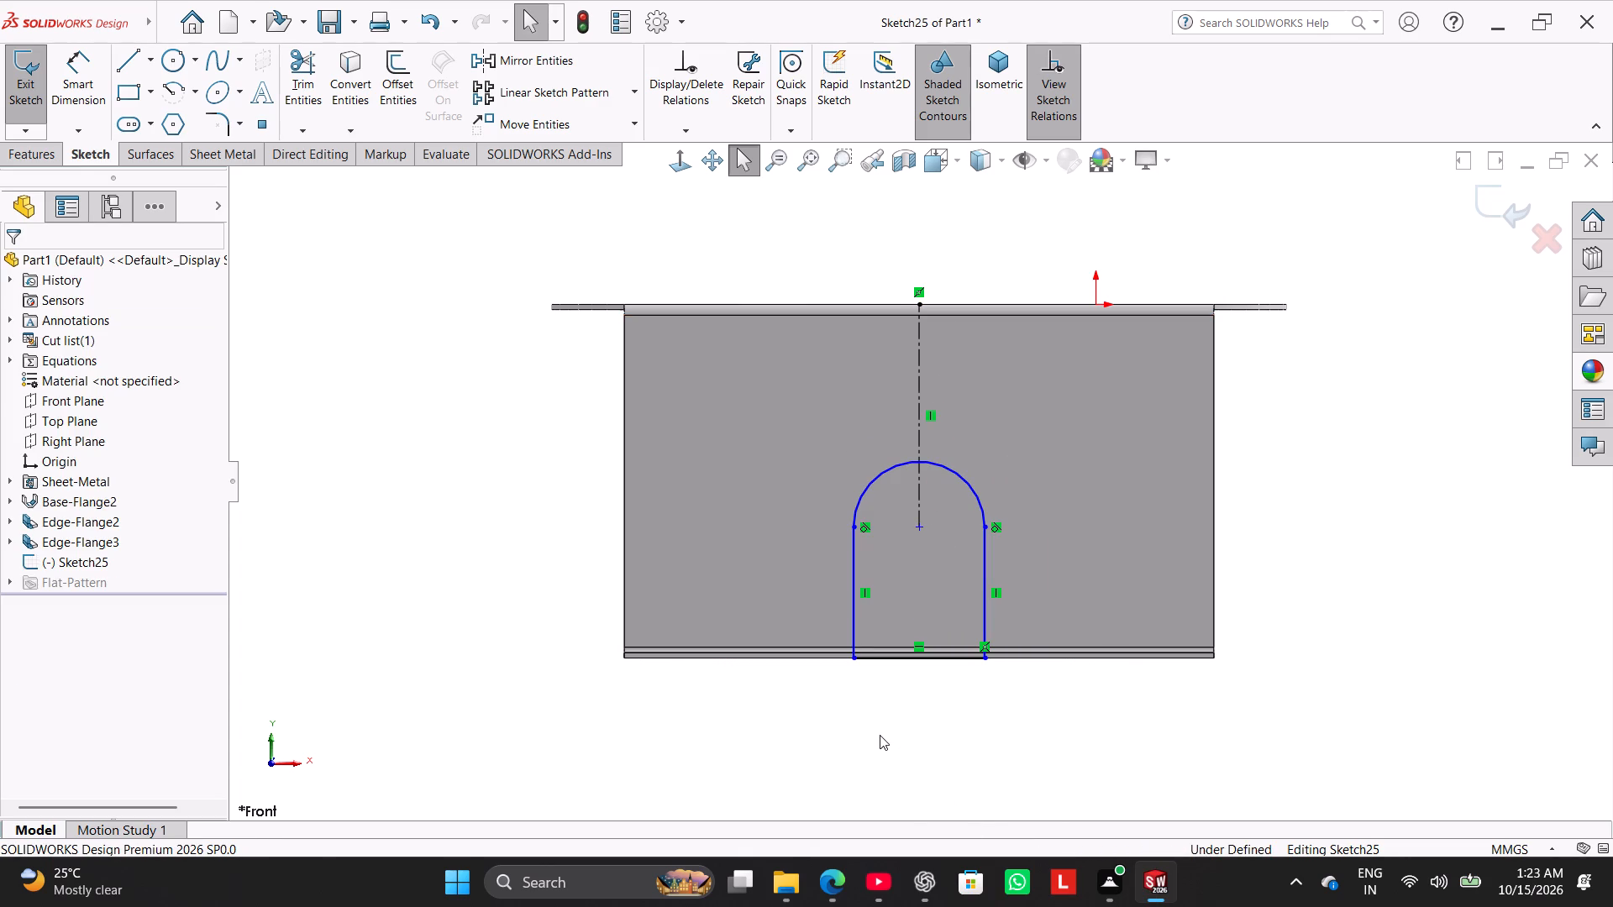
Dimension the arch's overall height from its base line to the top of the arc as 2.75 mm.
left_click(69, 58)
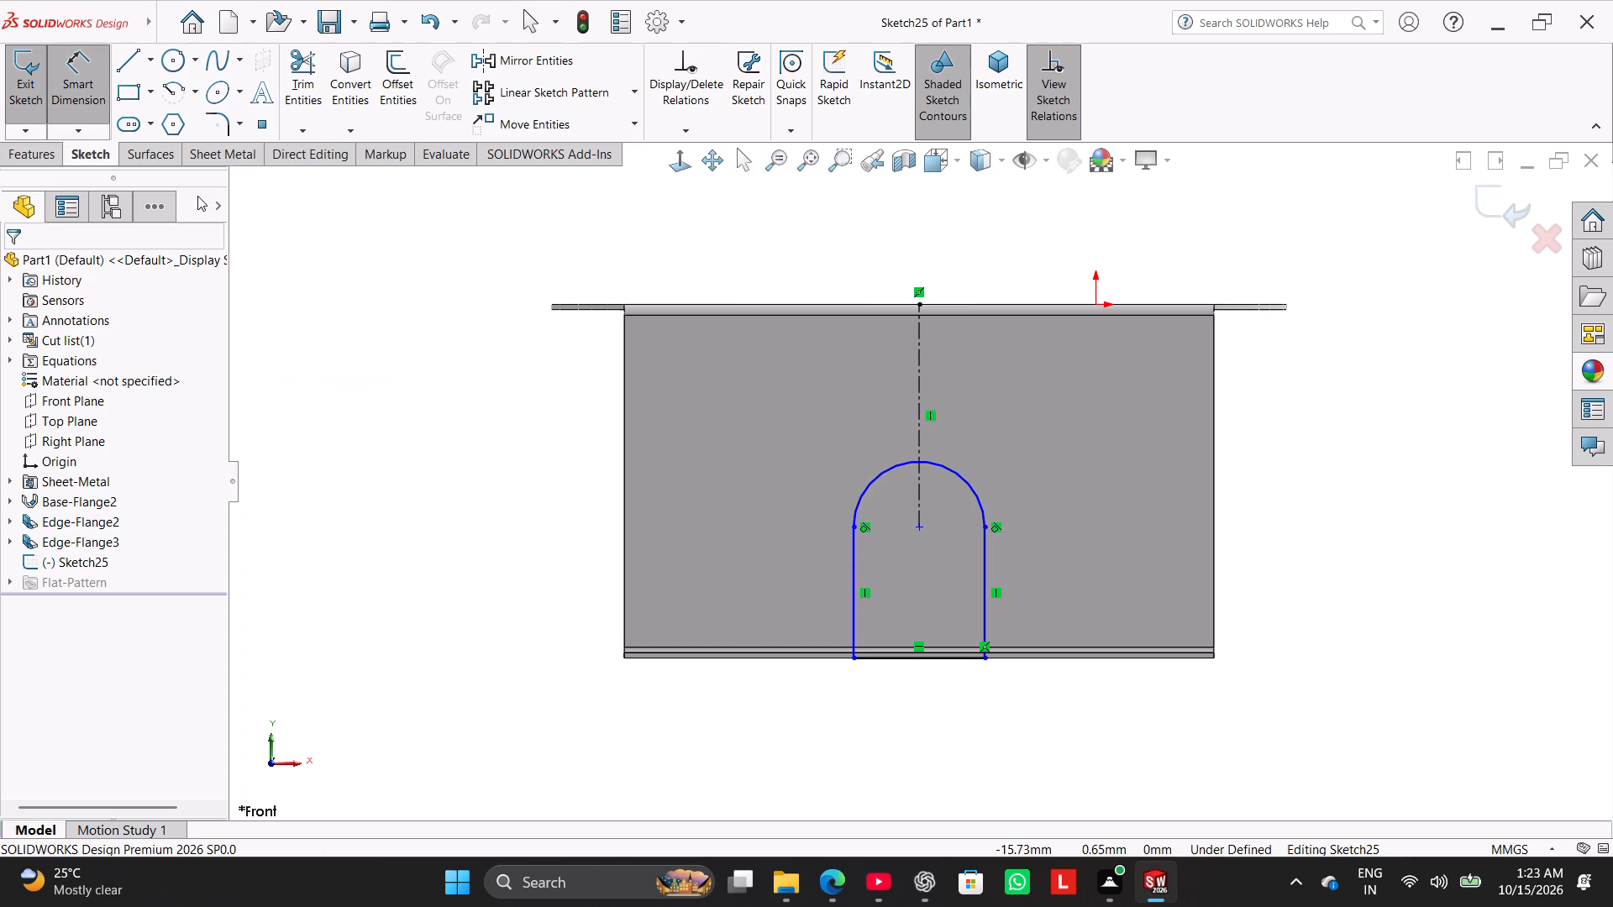
left_click(897, 661)
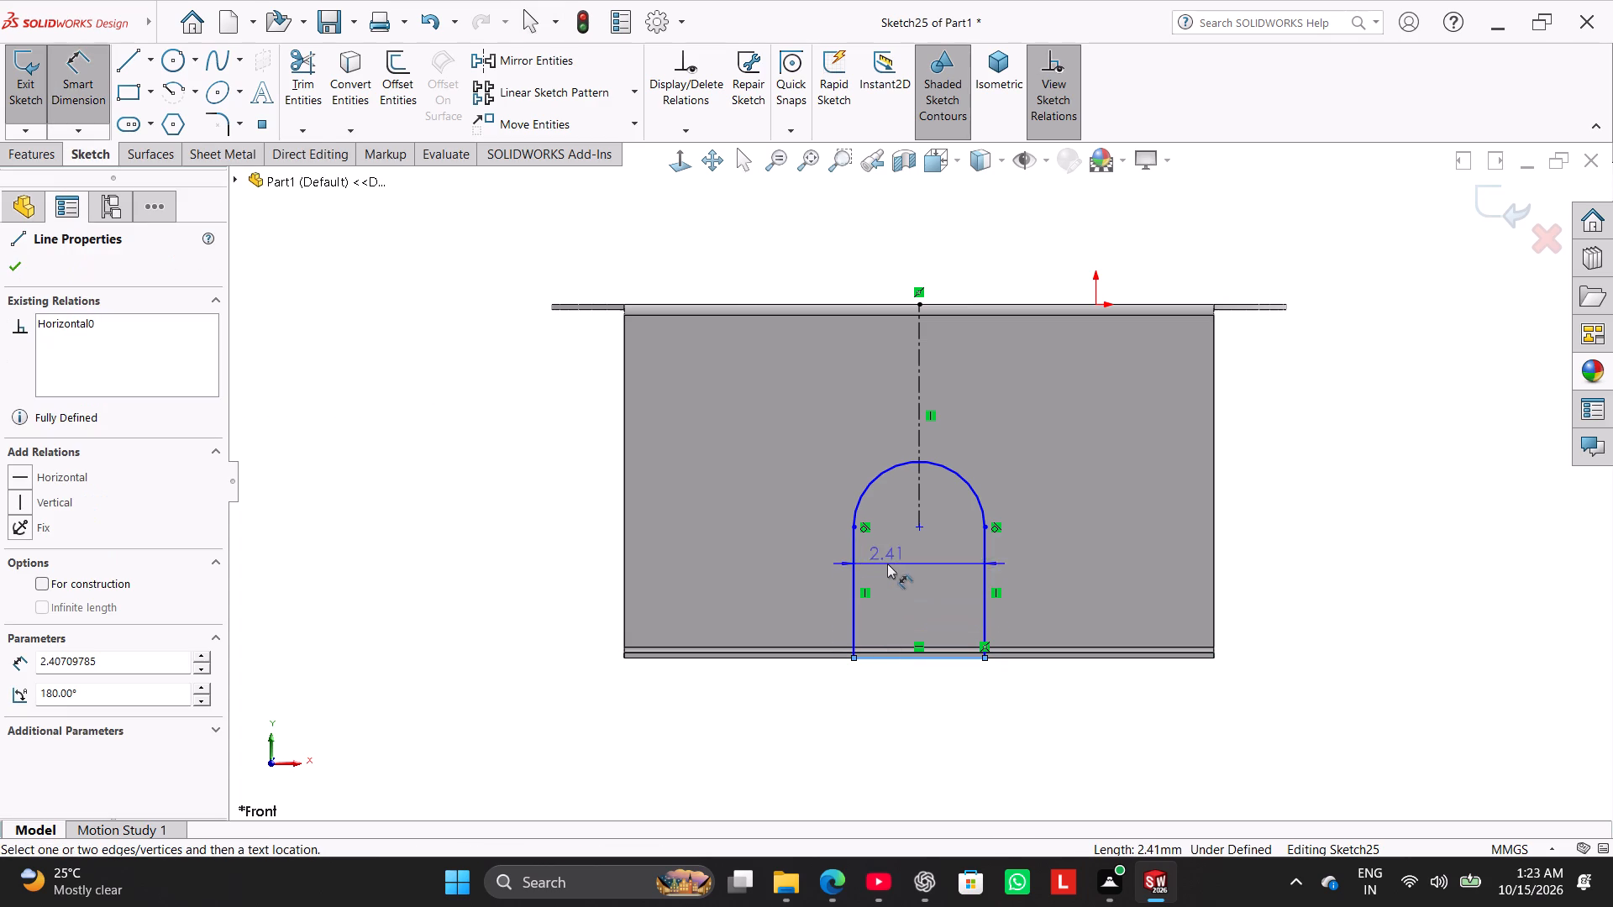
left_click(933, 461, "shift")
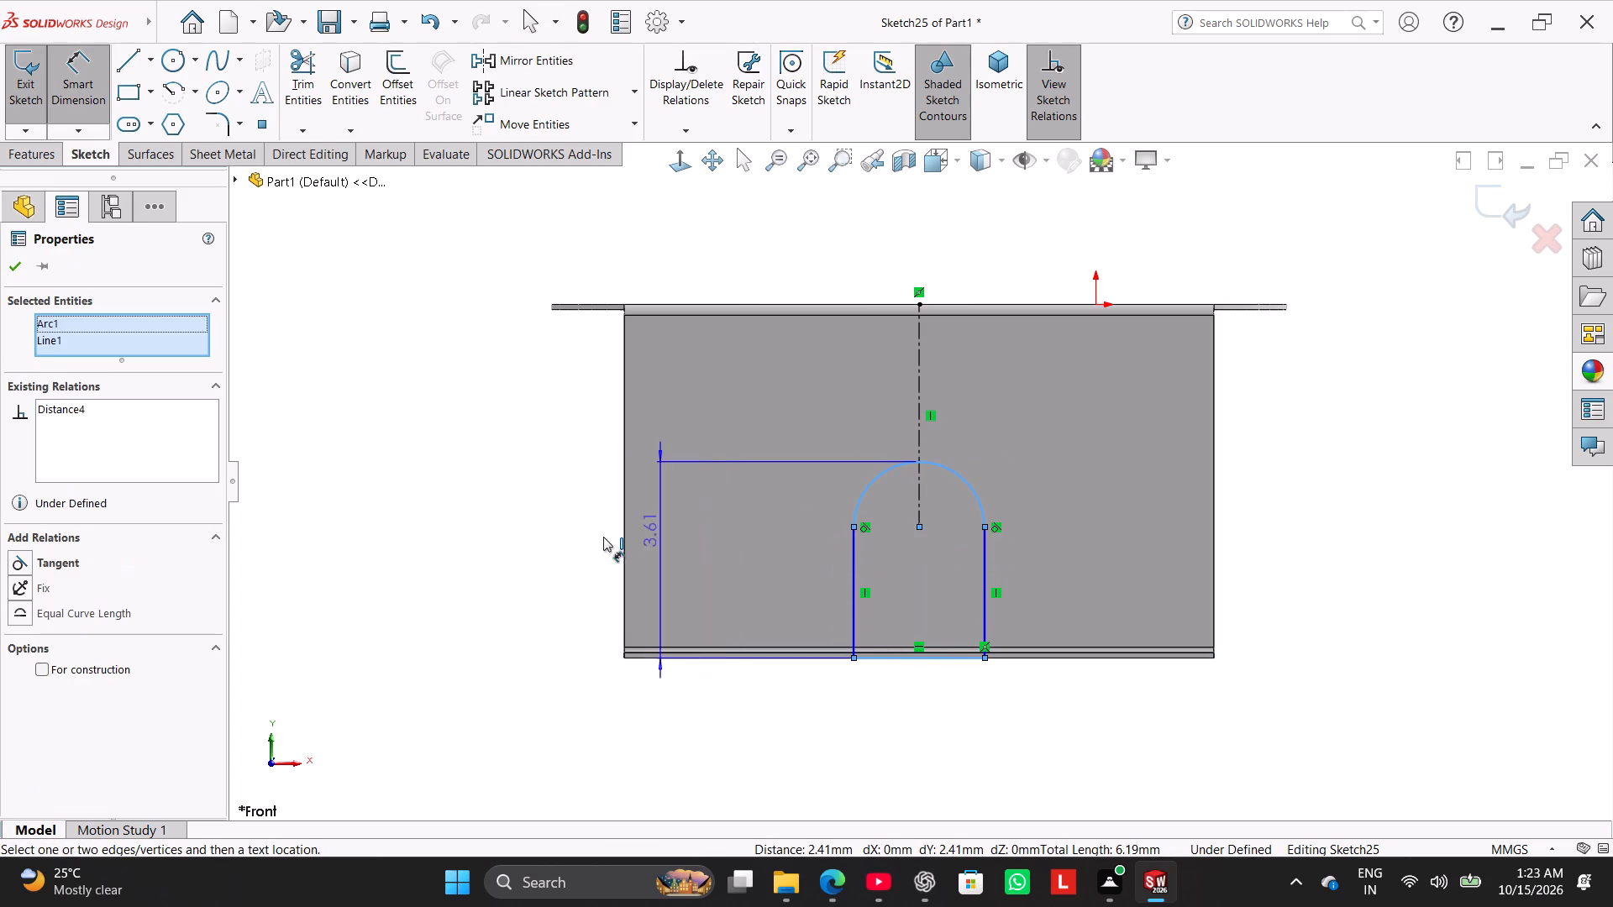
left_click(557, 549)
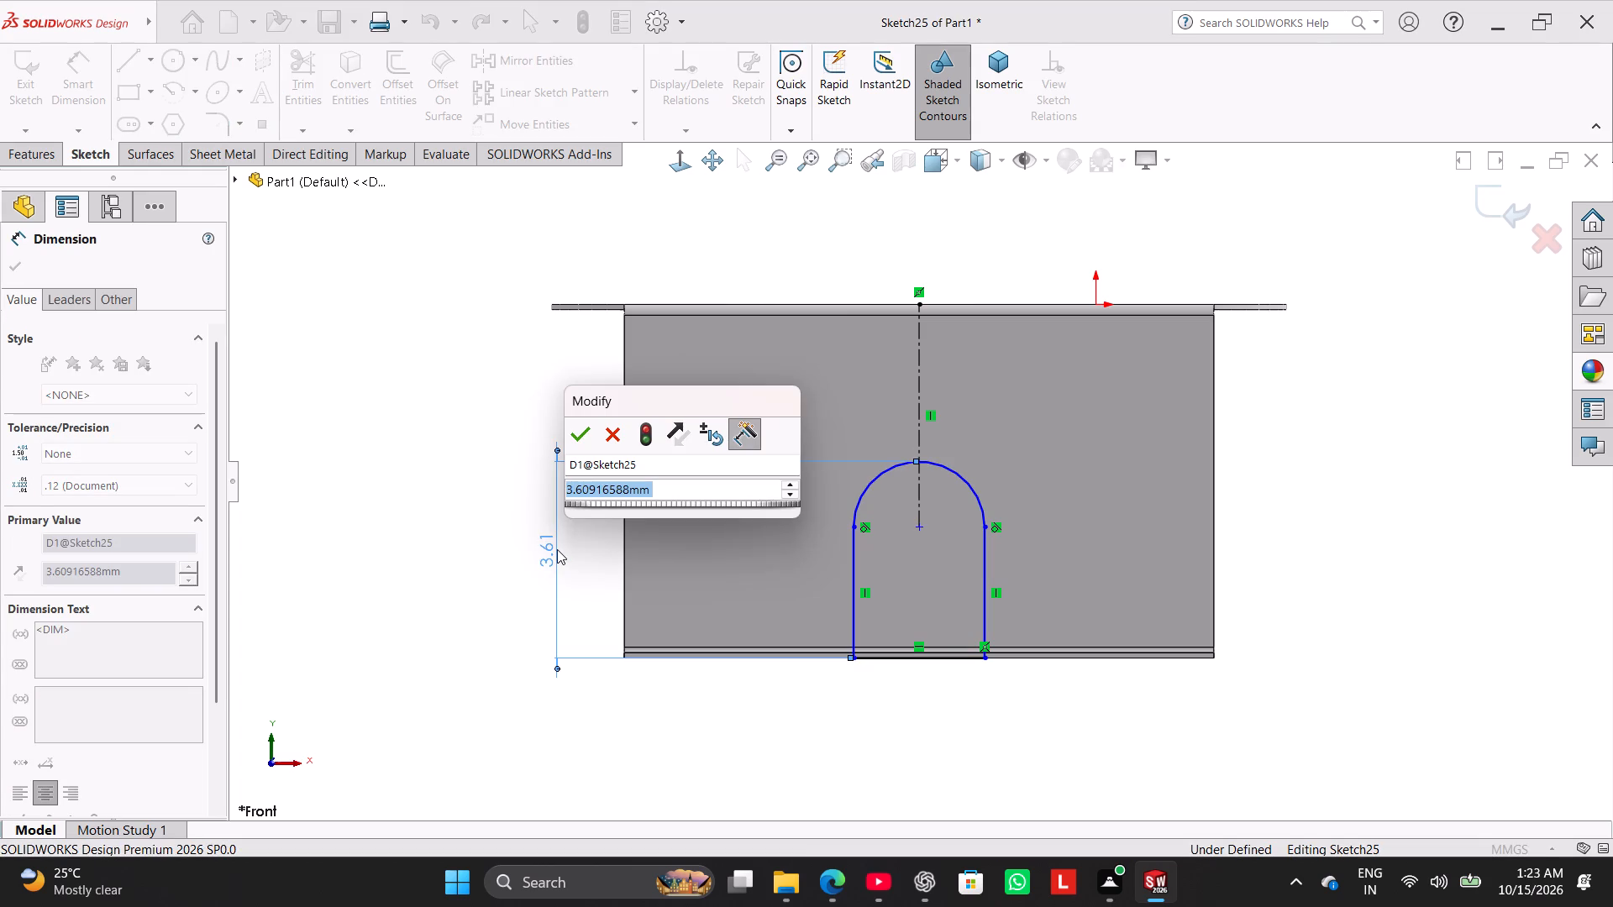
type("2.75")
key("Return")
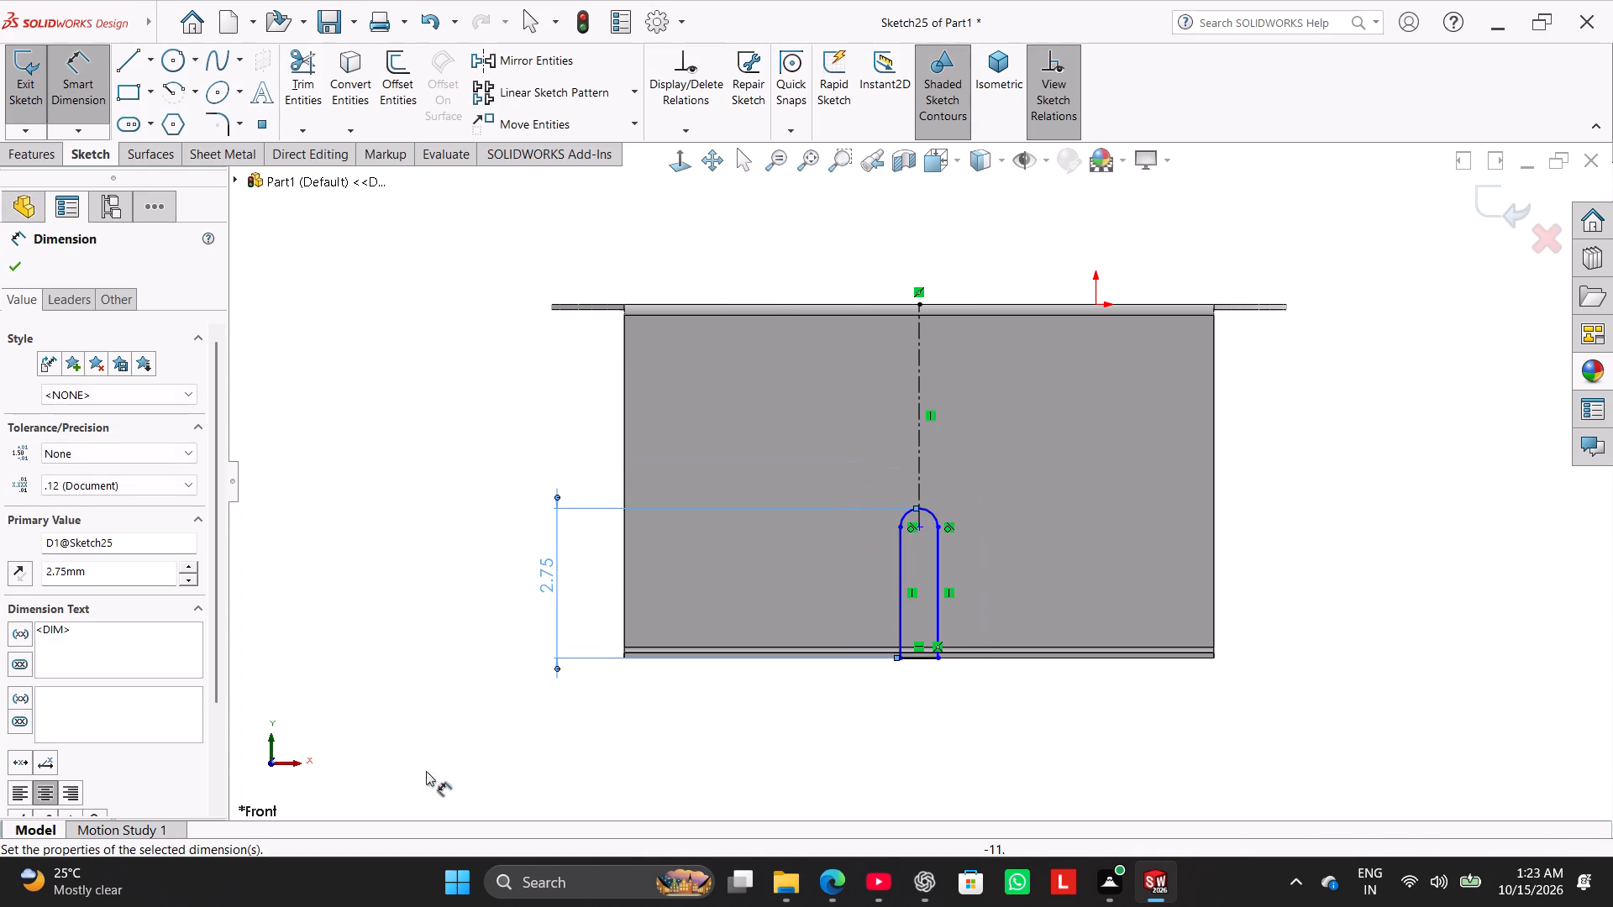
right_click(475, 667)
left_click(536, 716)
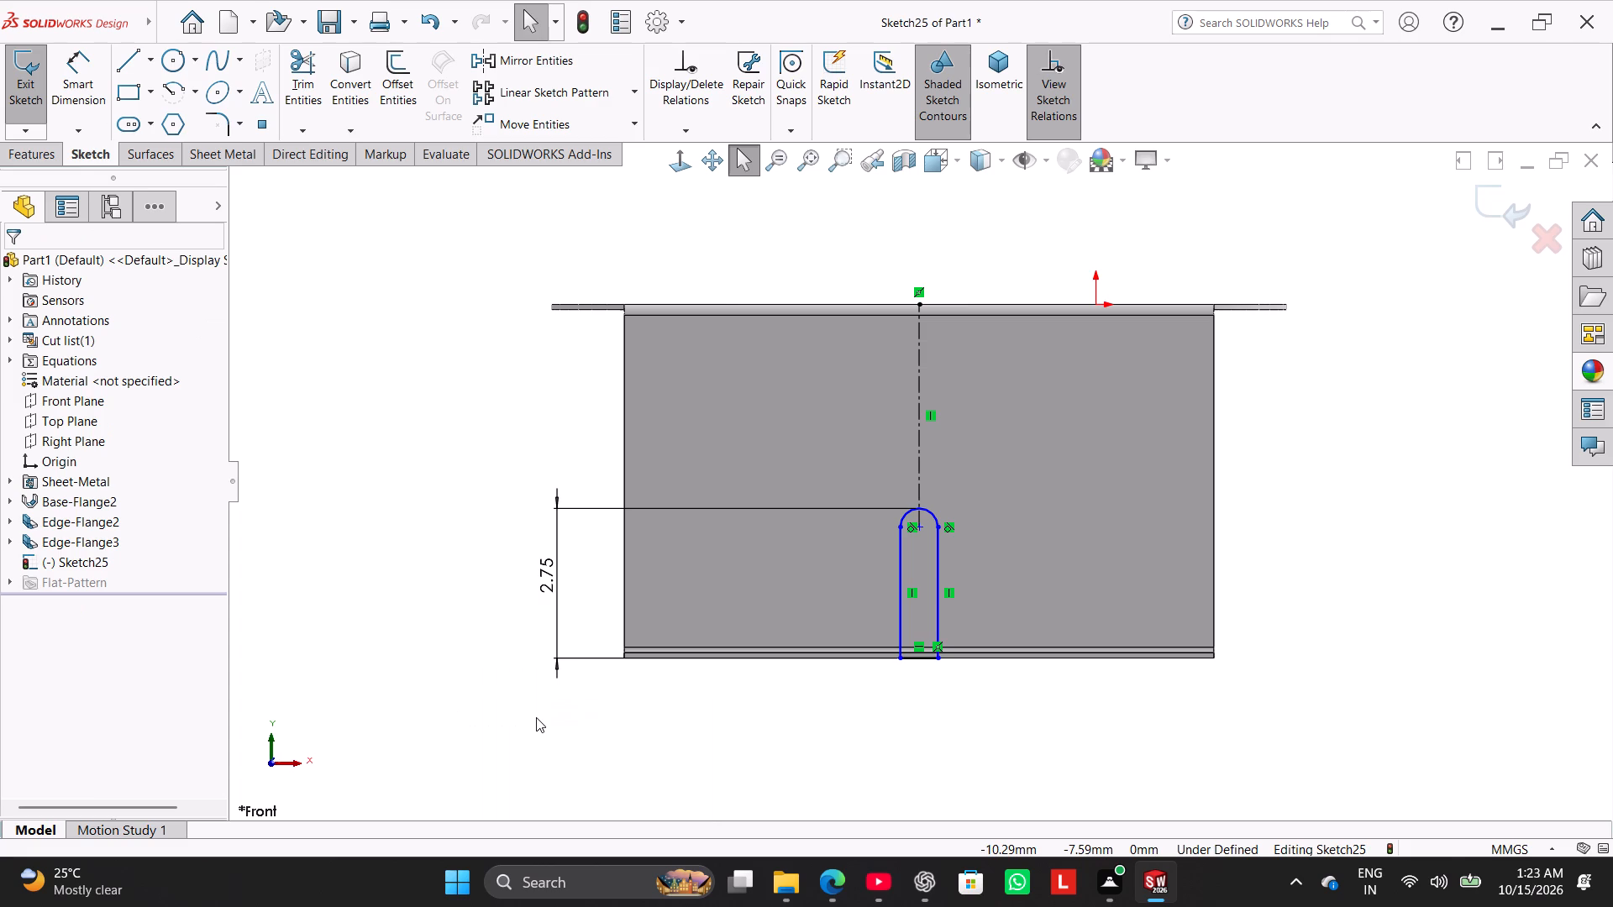
Dimension the radius of the arch's arc as 1.25 mm.
left_click(86, 81)
scroll(942, 516, "down", 4)
left_click(922, 503)
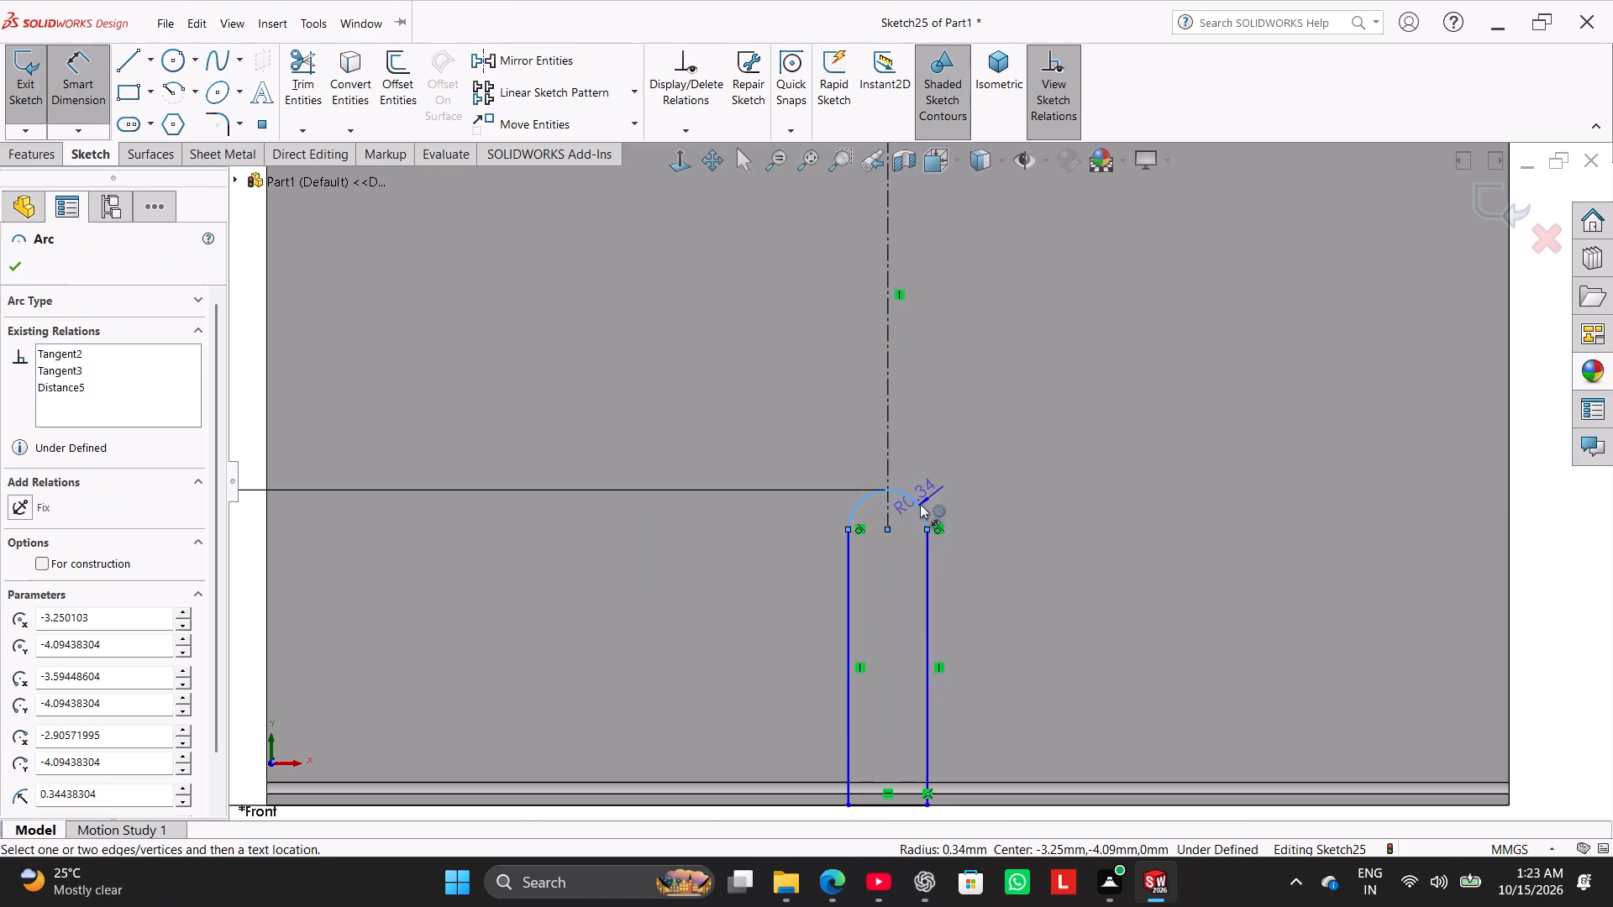
left_click(1005, 429)
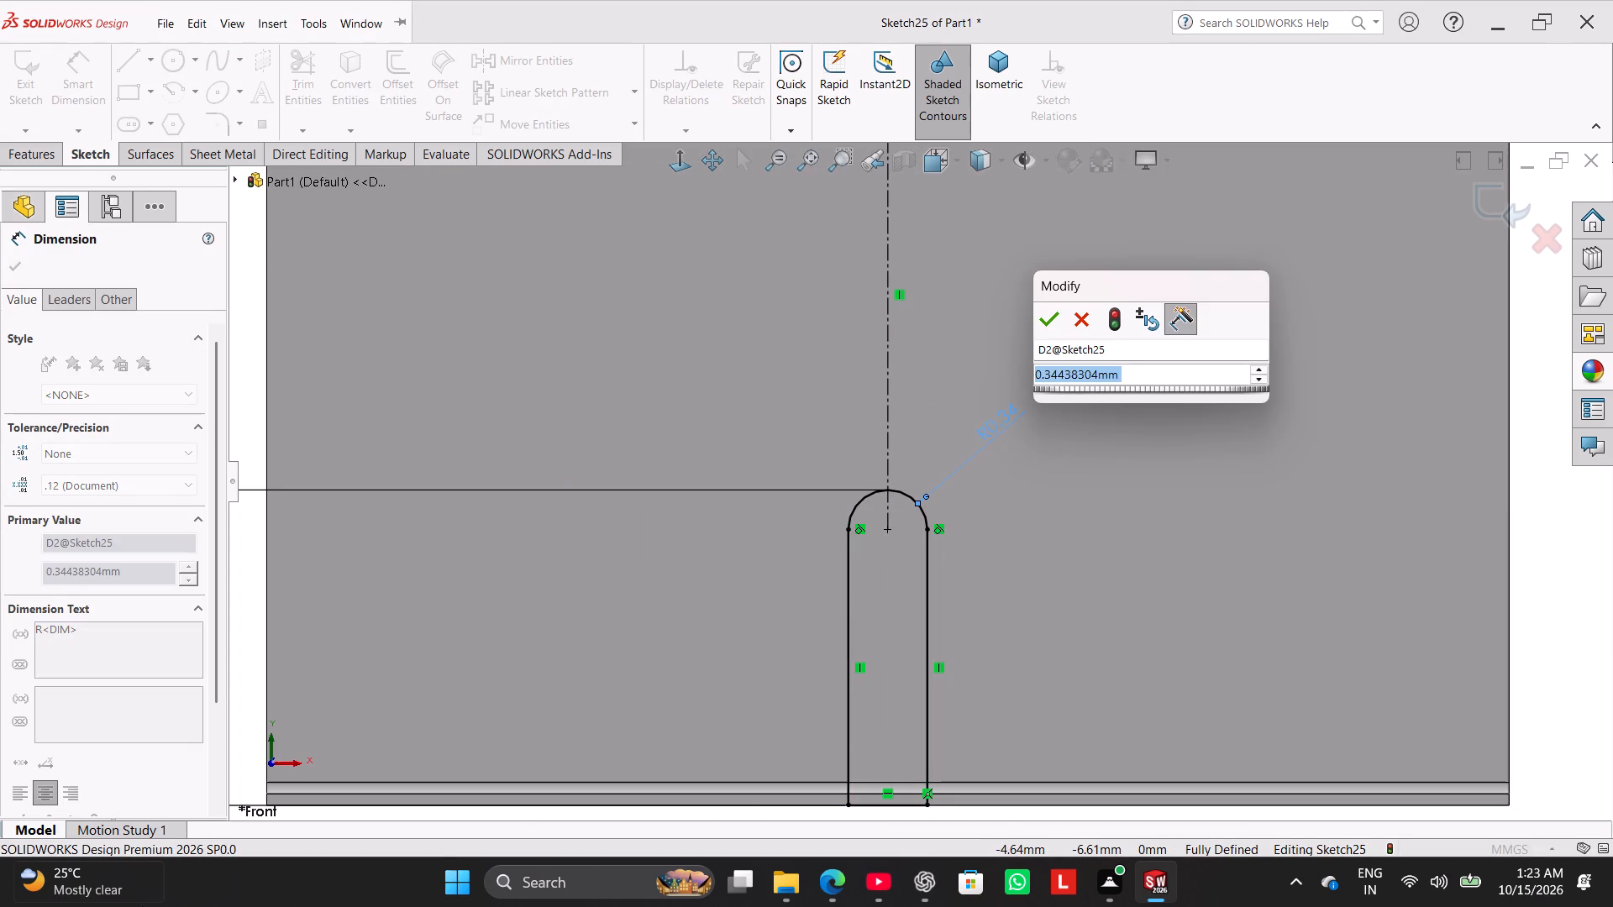
type("1.25")
key("Return")
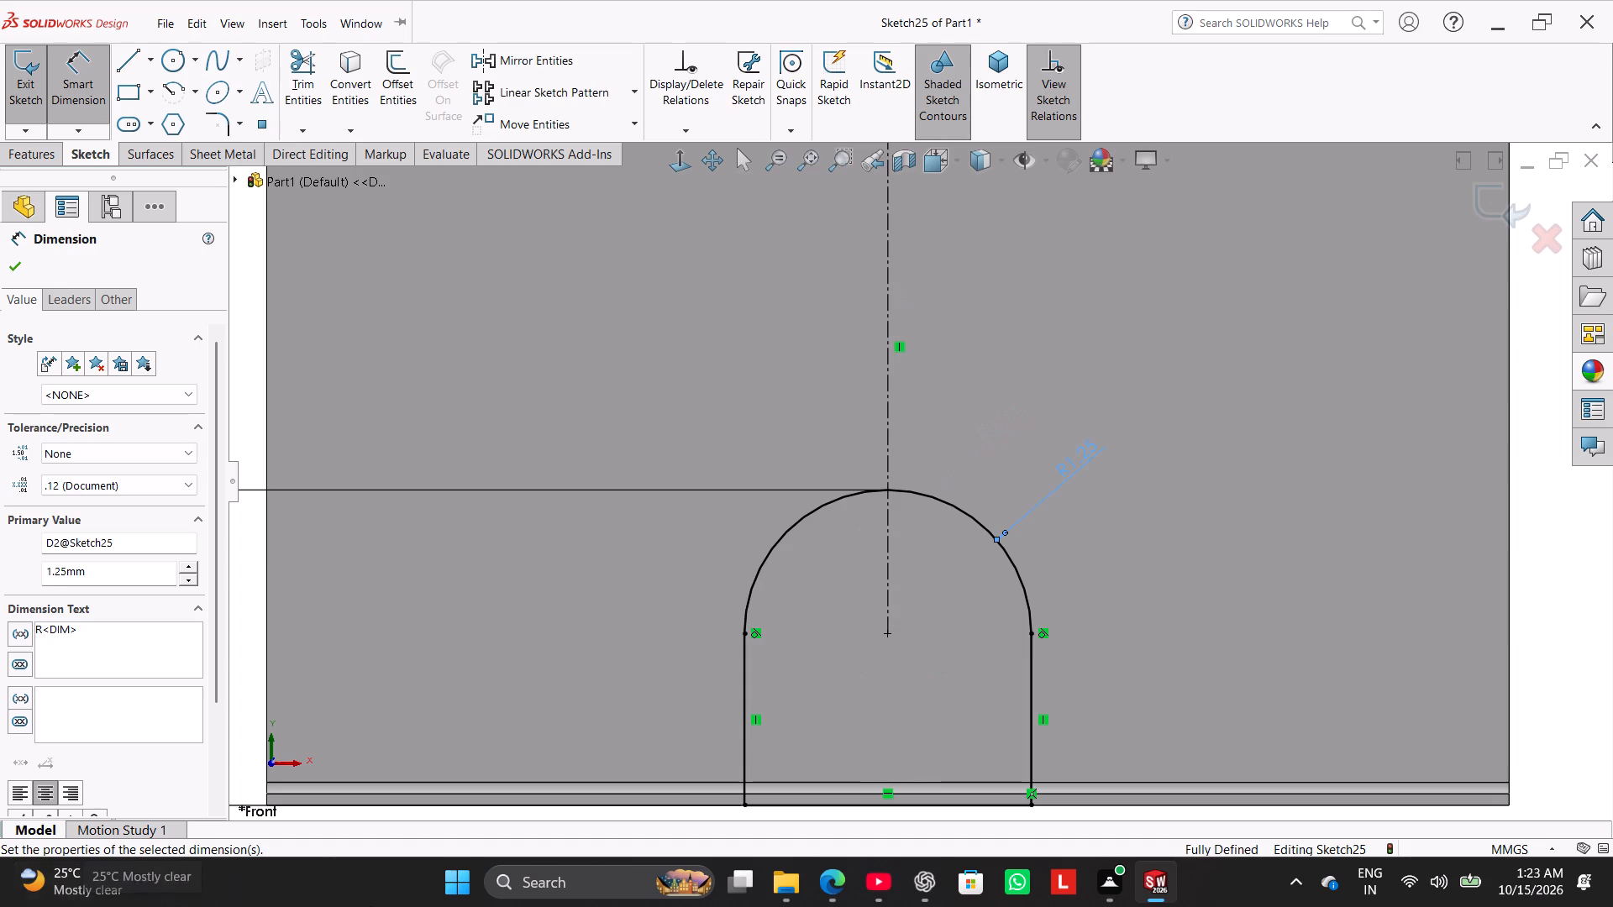
scroll(596, 761, "up", 4)
right_click(1287, 568)
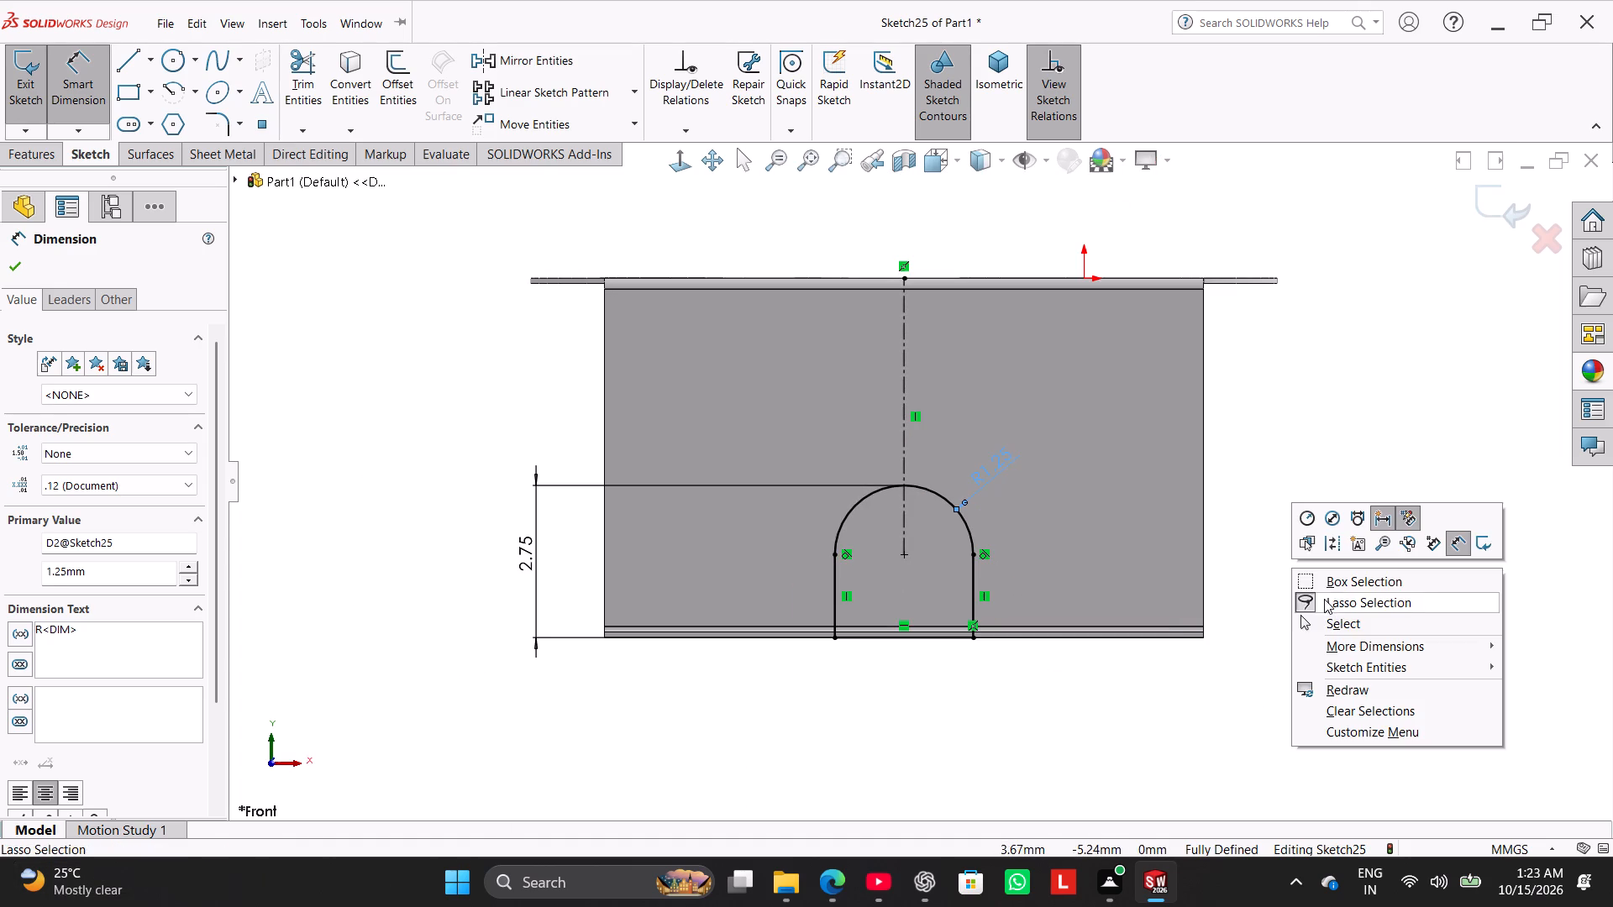
left_click(1335, 616)
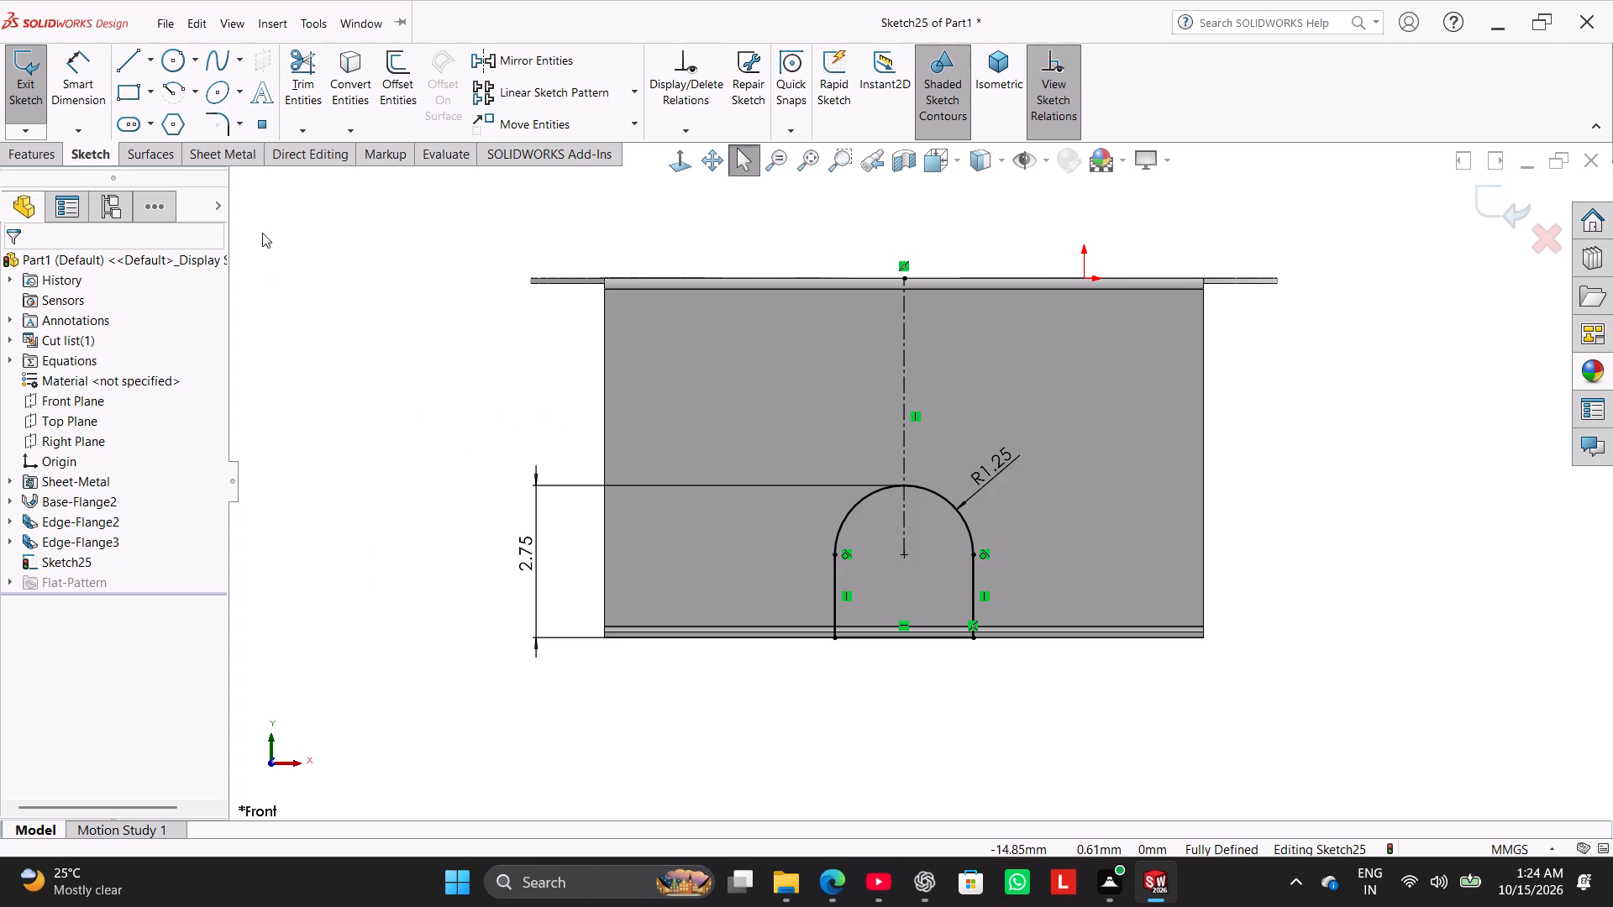
Start an Extruded Cut from the arch sketch with the end condition Through All - Both, so it passes through both side walls.
left_click(232, 154)
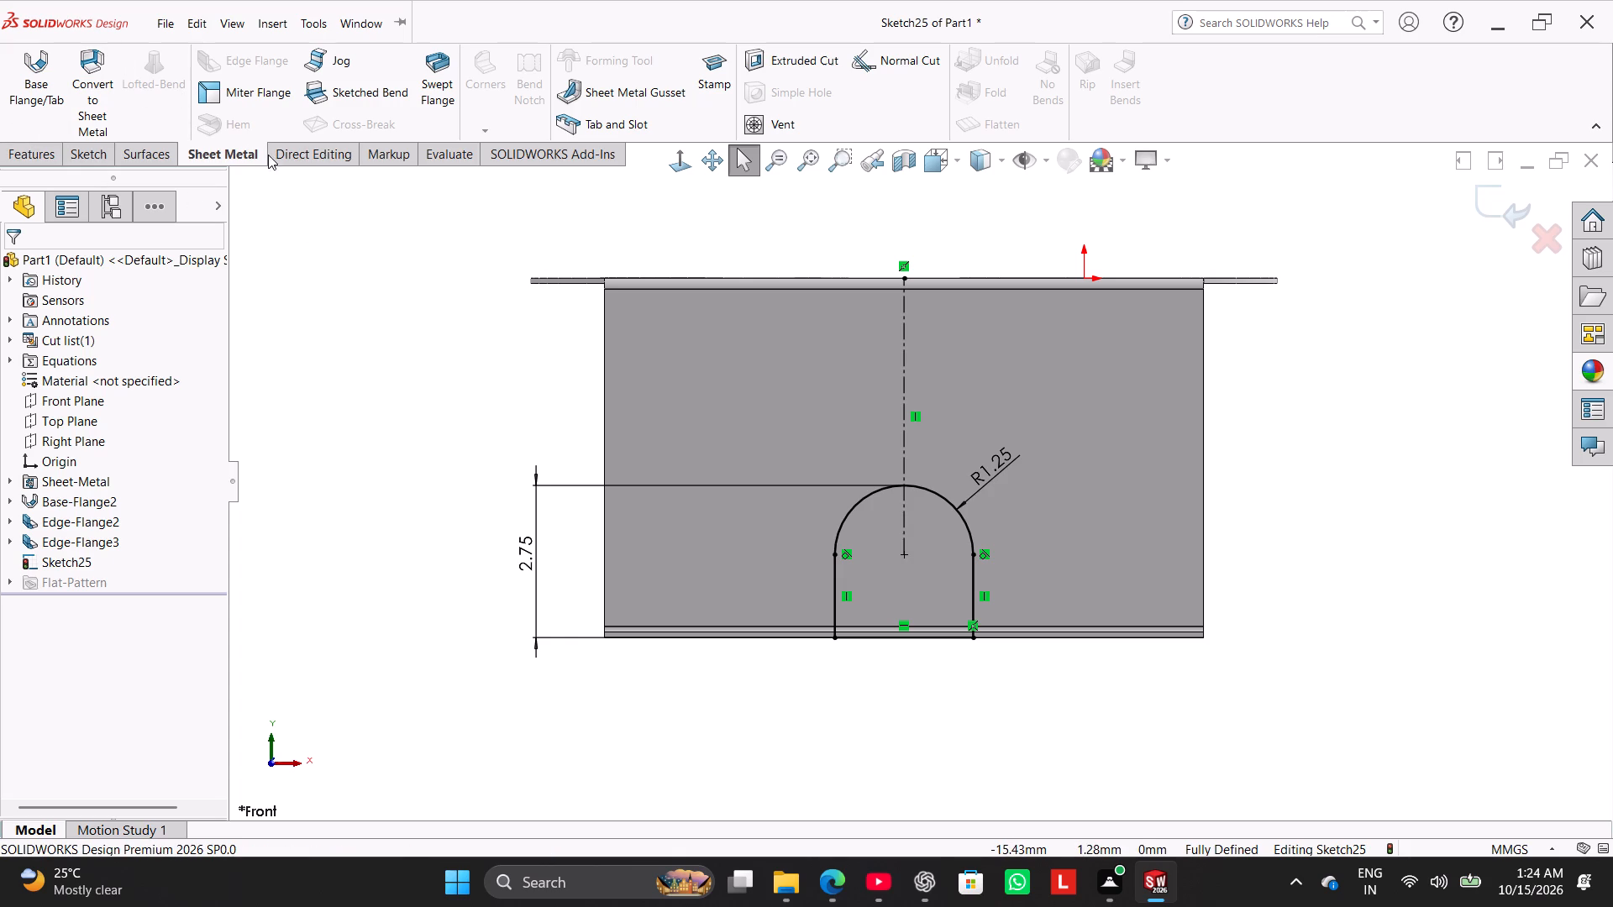
left_click(765, 66)
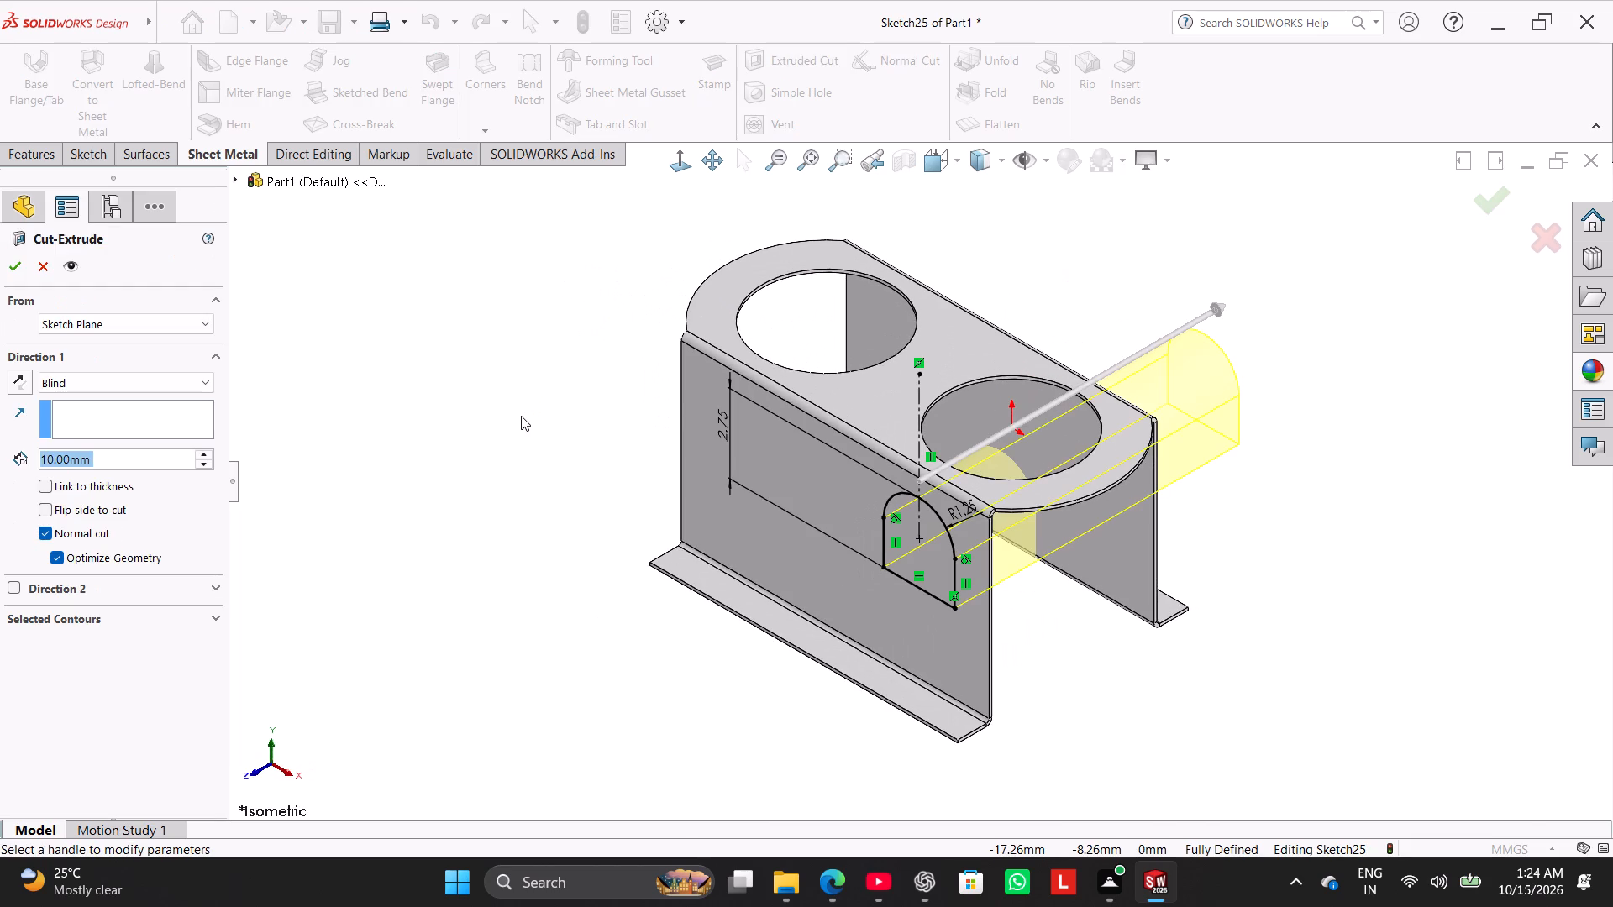
left_click(155, 388)
left_click(165, 428)
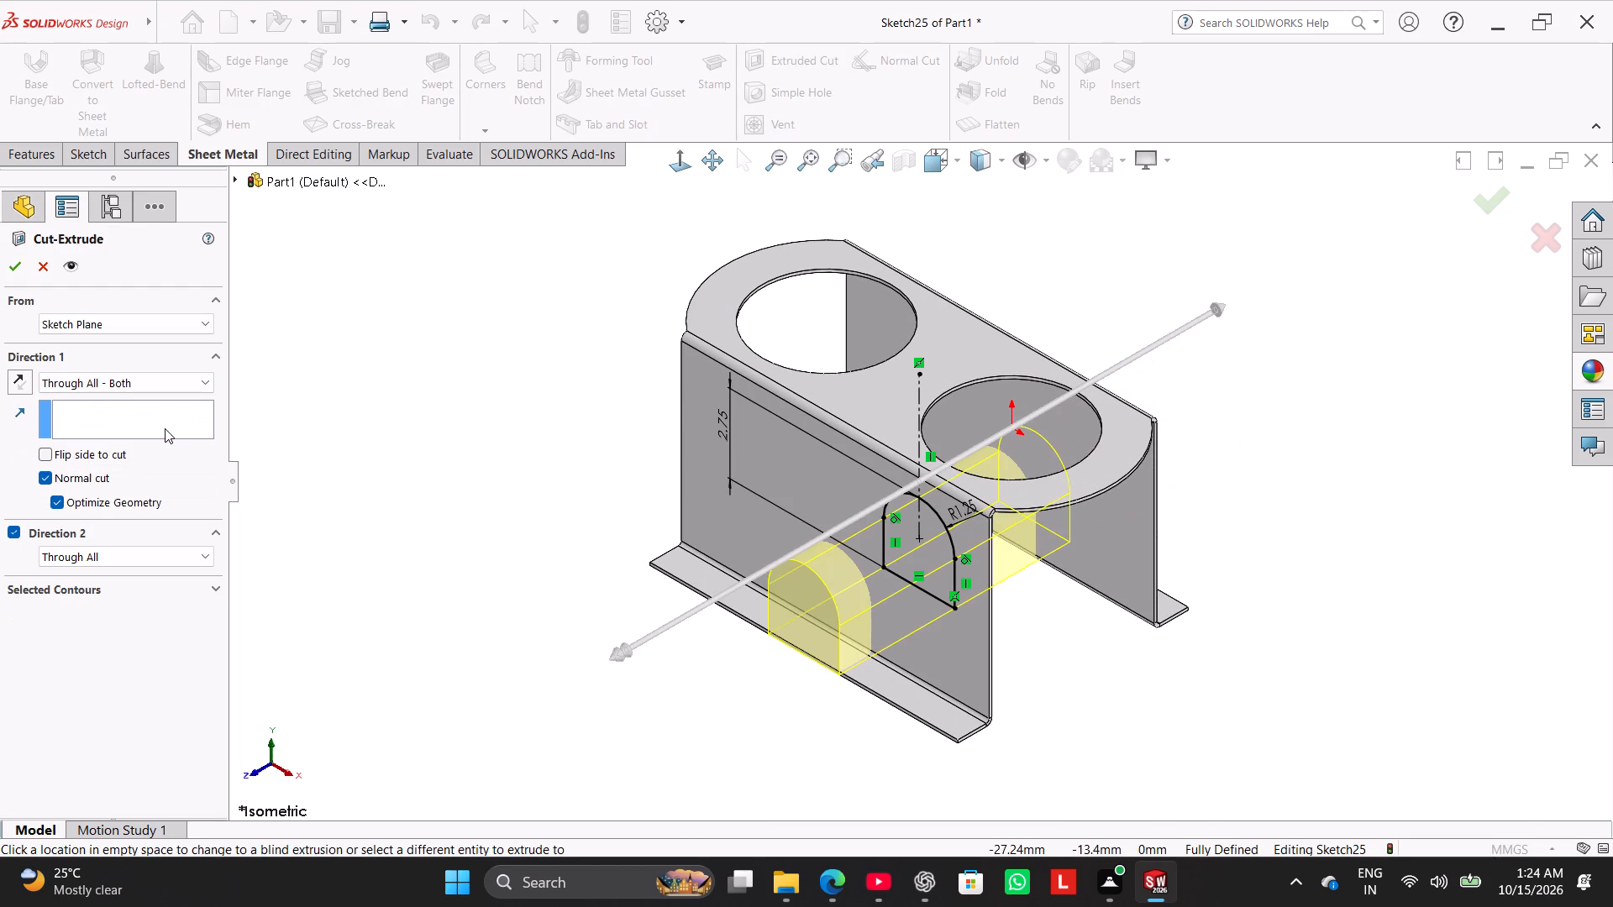
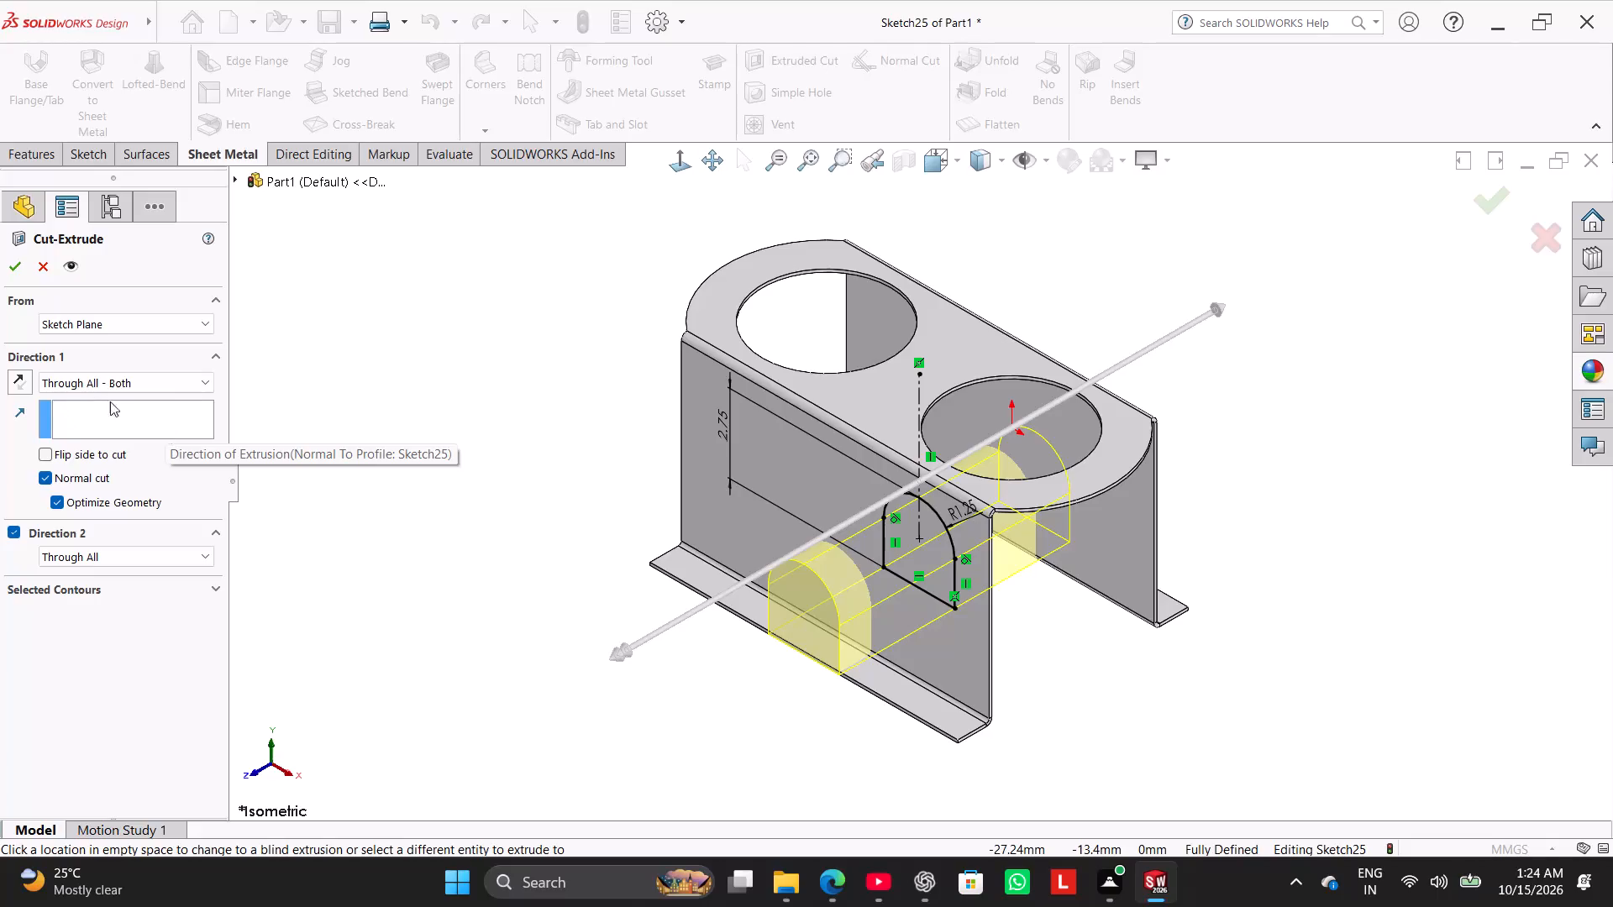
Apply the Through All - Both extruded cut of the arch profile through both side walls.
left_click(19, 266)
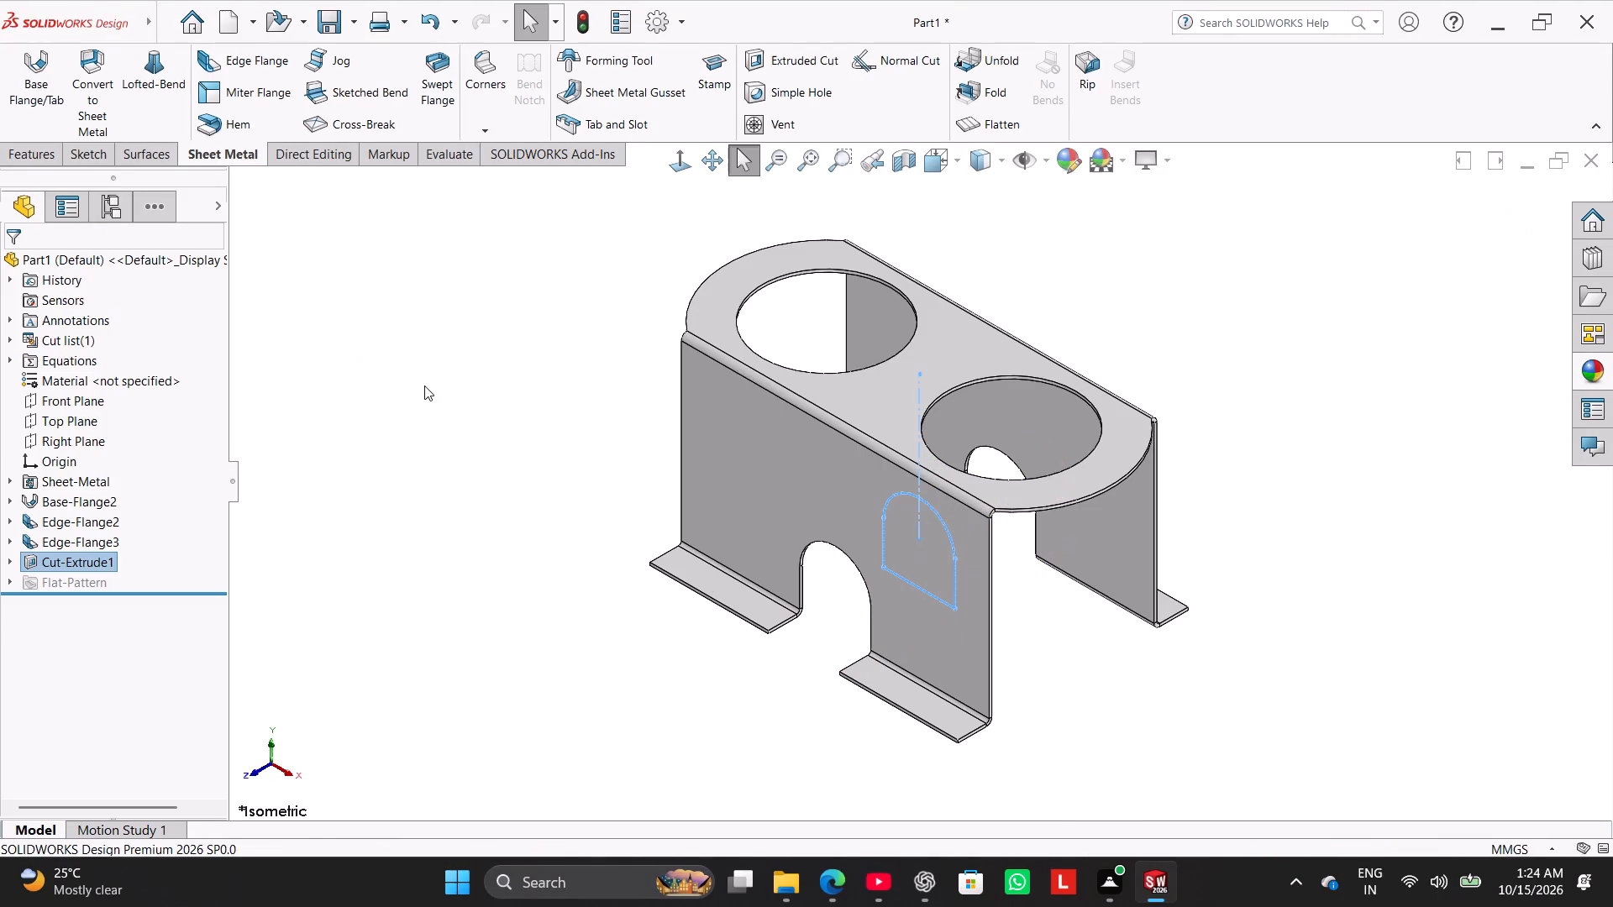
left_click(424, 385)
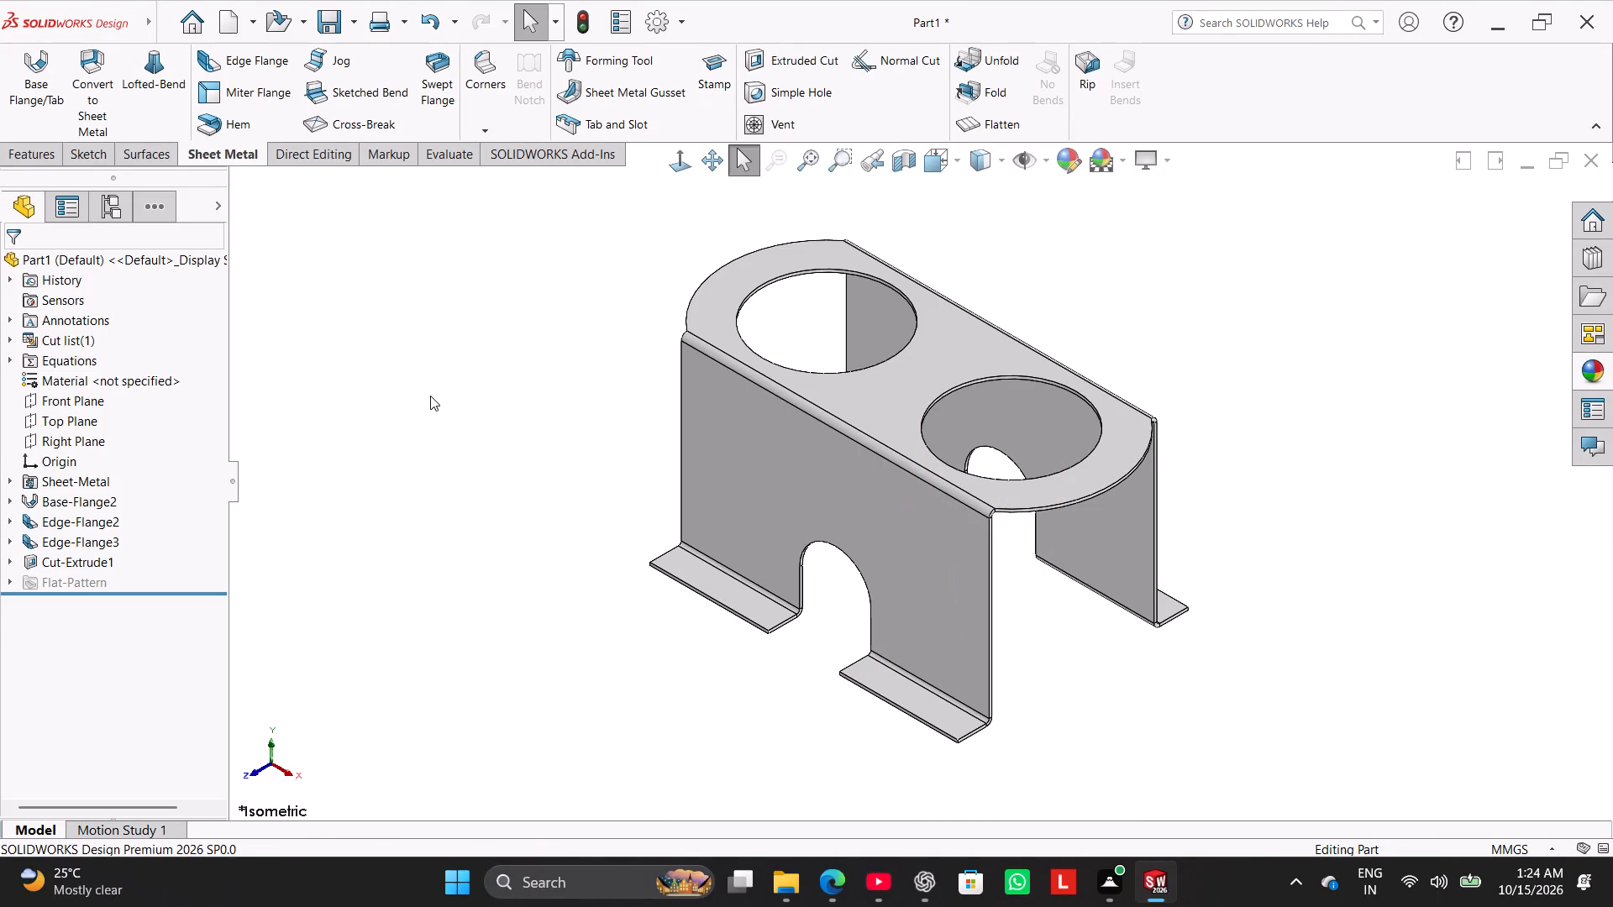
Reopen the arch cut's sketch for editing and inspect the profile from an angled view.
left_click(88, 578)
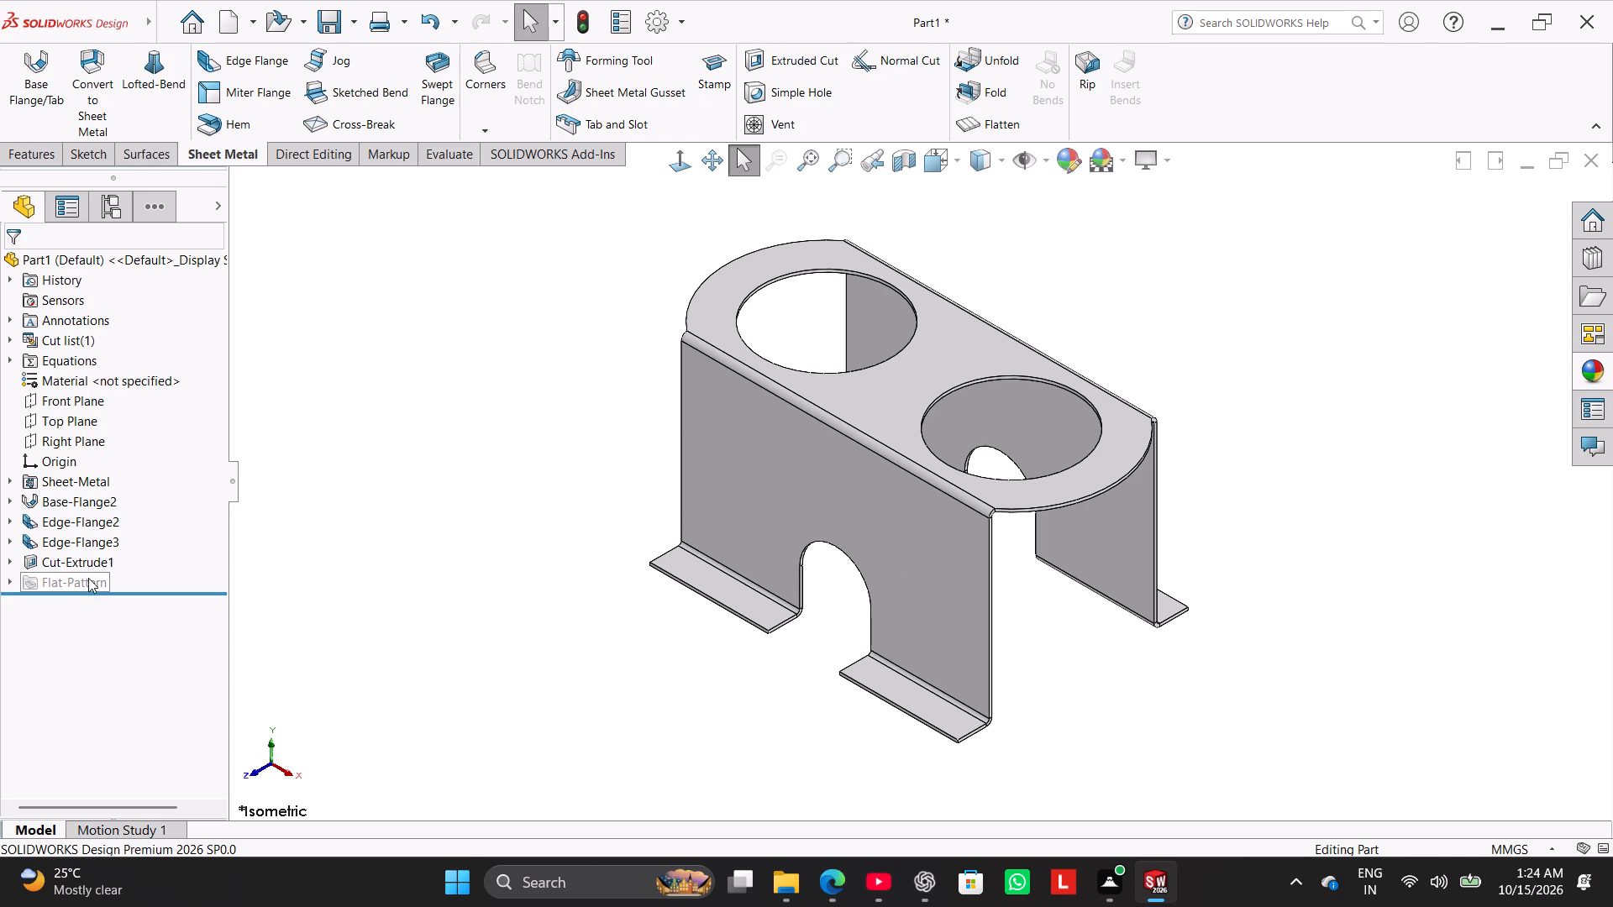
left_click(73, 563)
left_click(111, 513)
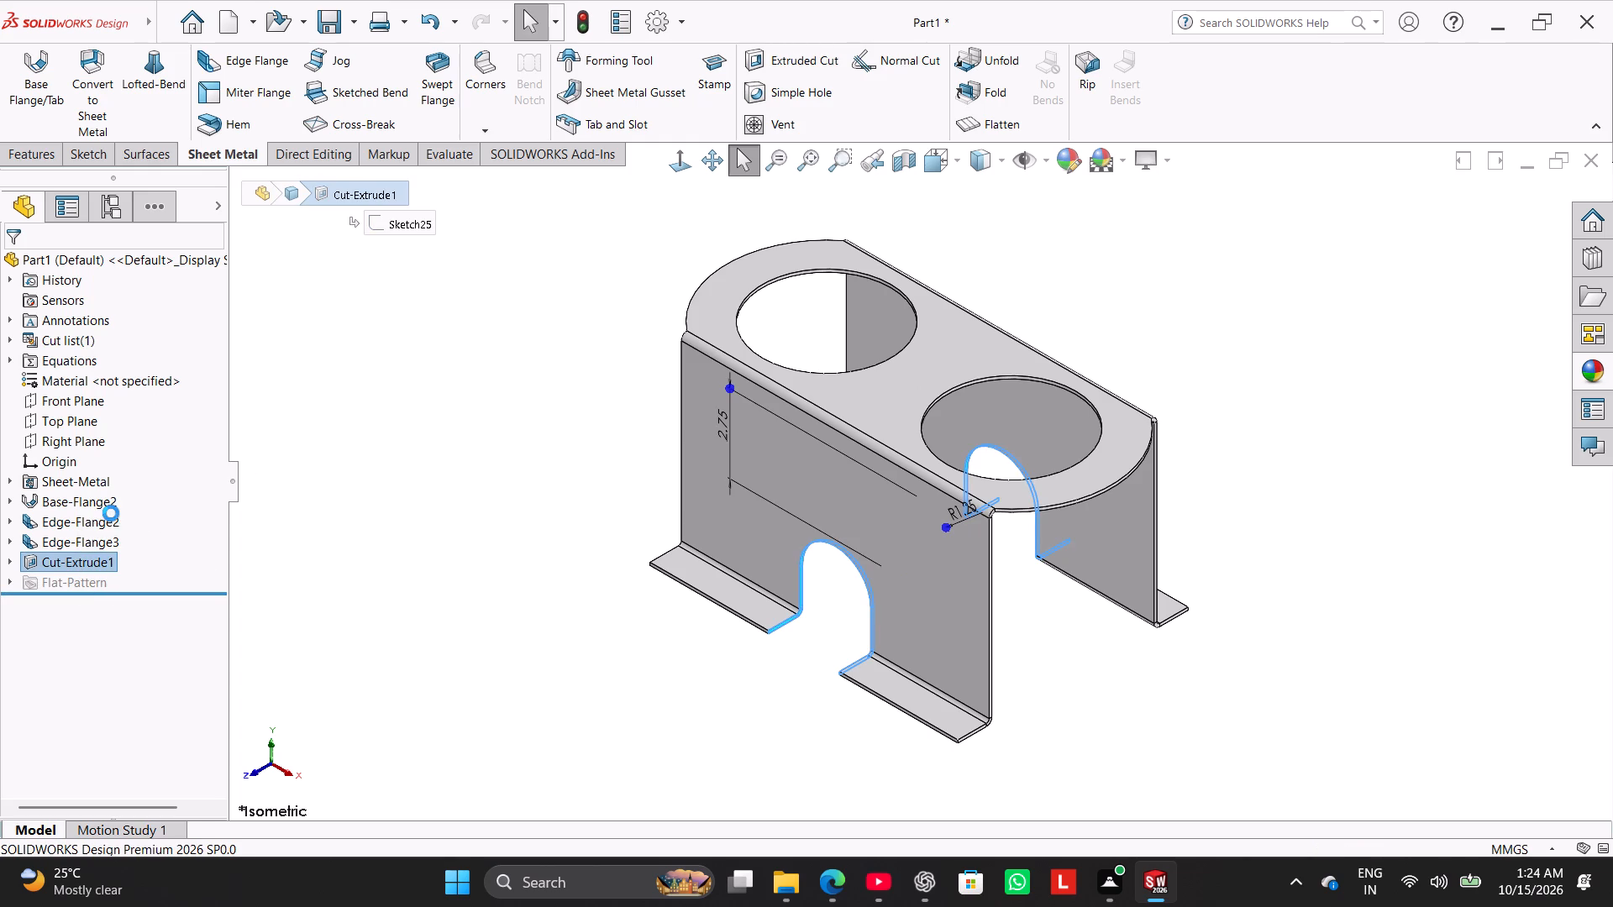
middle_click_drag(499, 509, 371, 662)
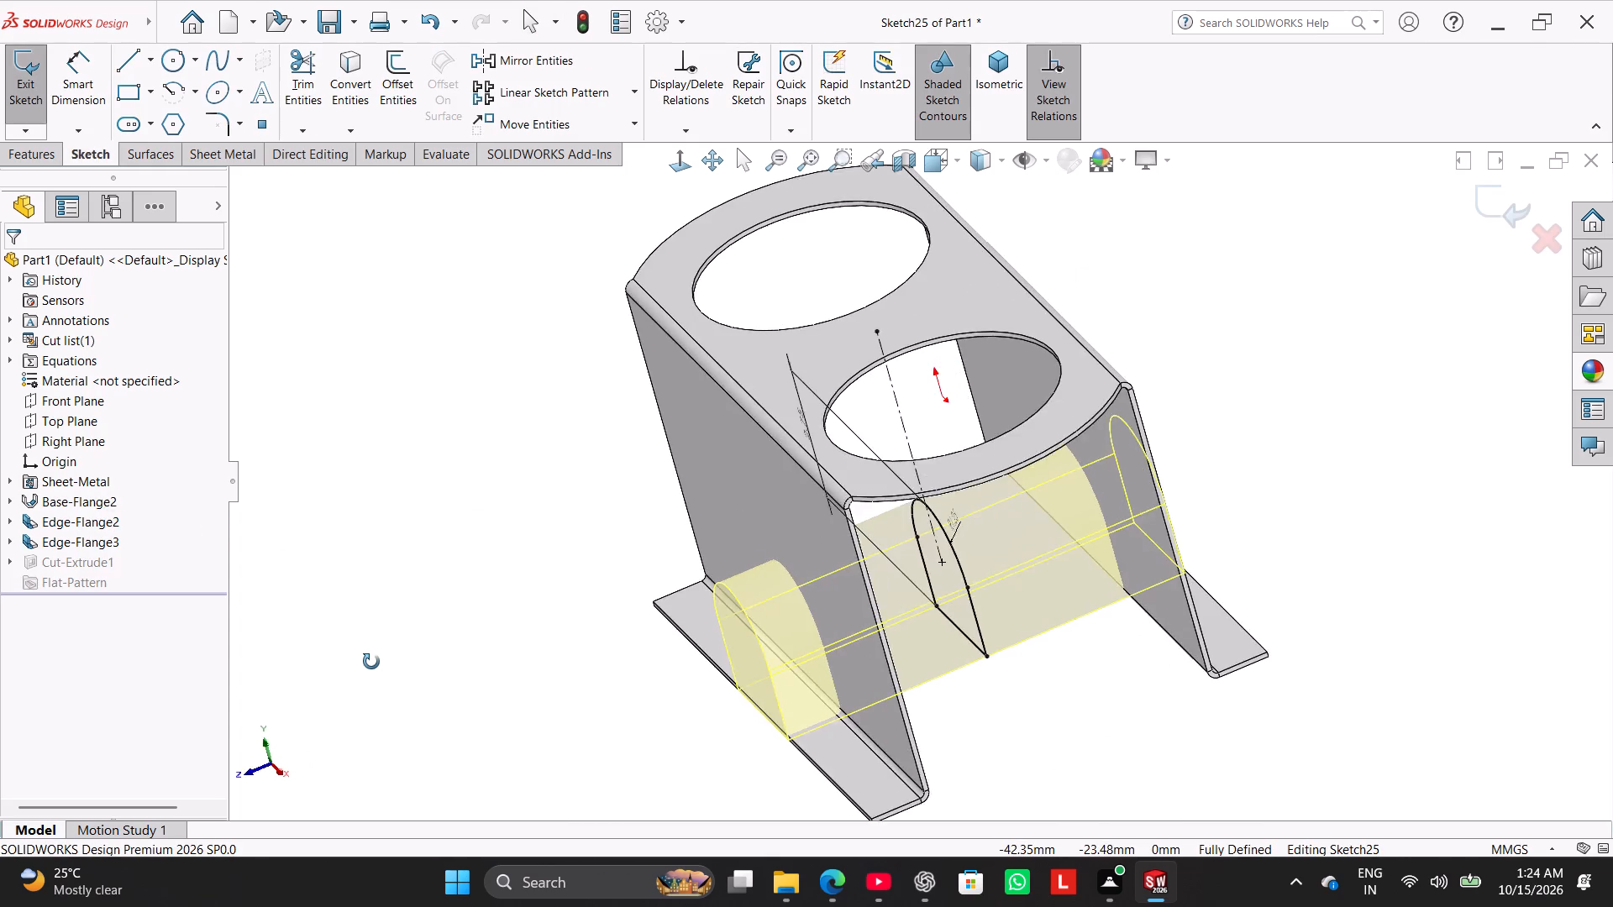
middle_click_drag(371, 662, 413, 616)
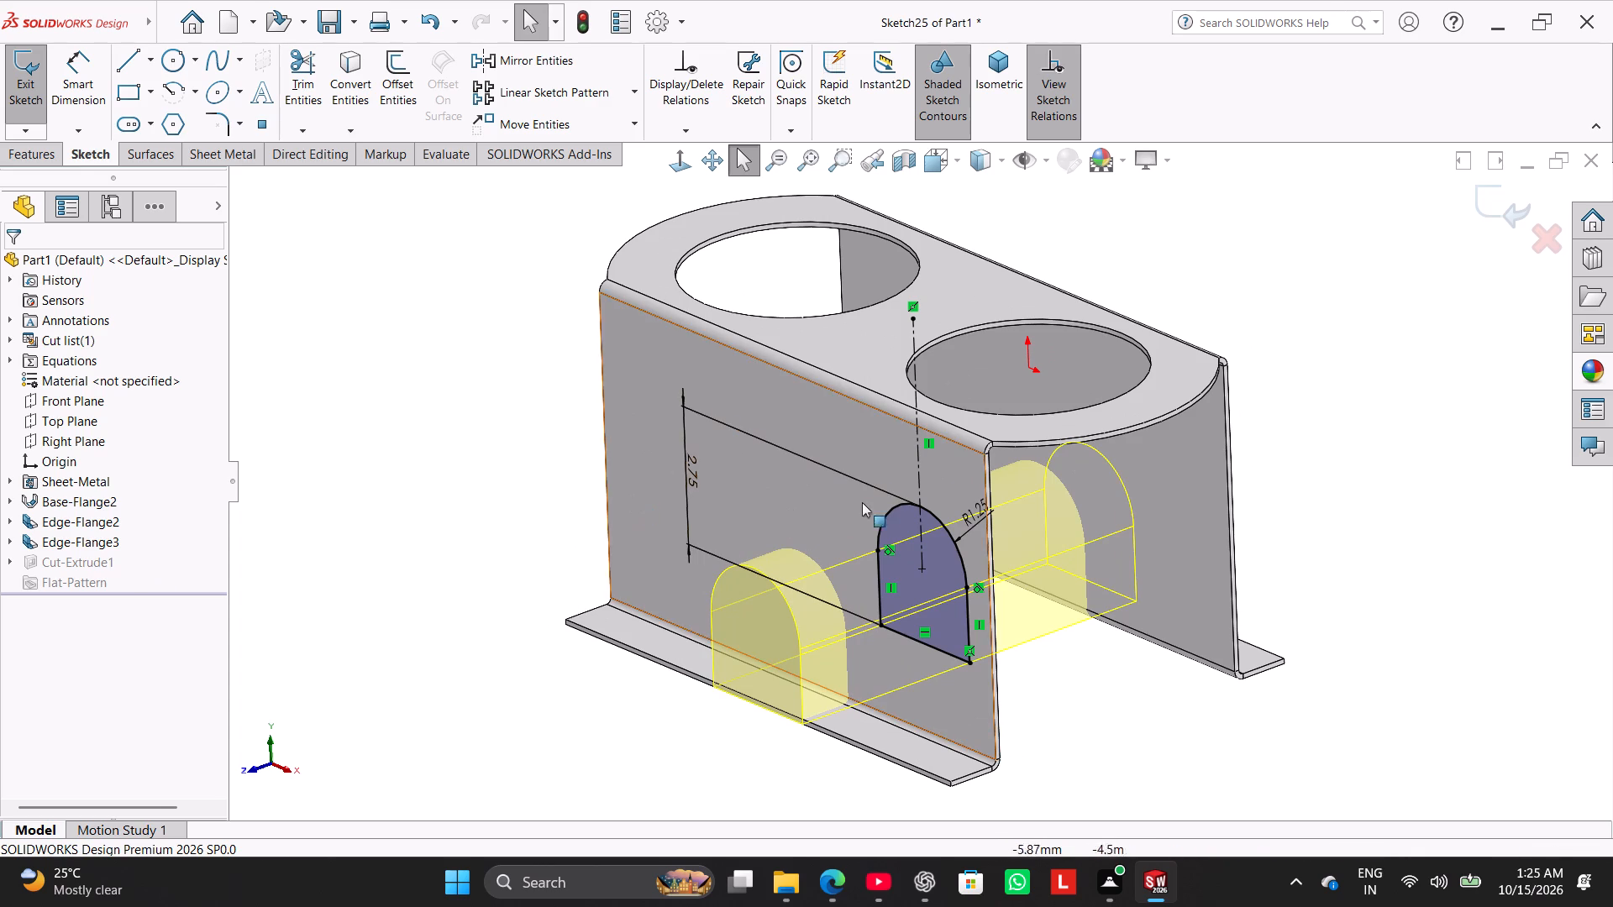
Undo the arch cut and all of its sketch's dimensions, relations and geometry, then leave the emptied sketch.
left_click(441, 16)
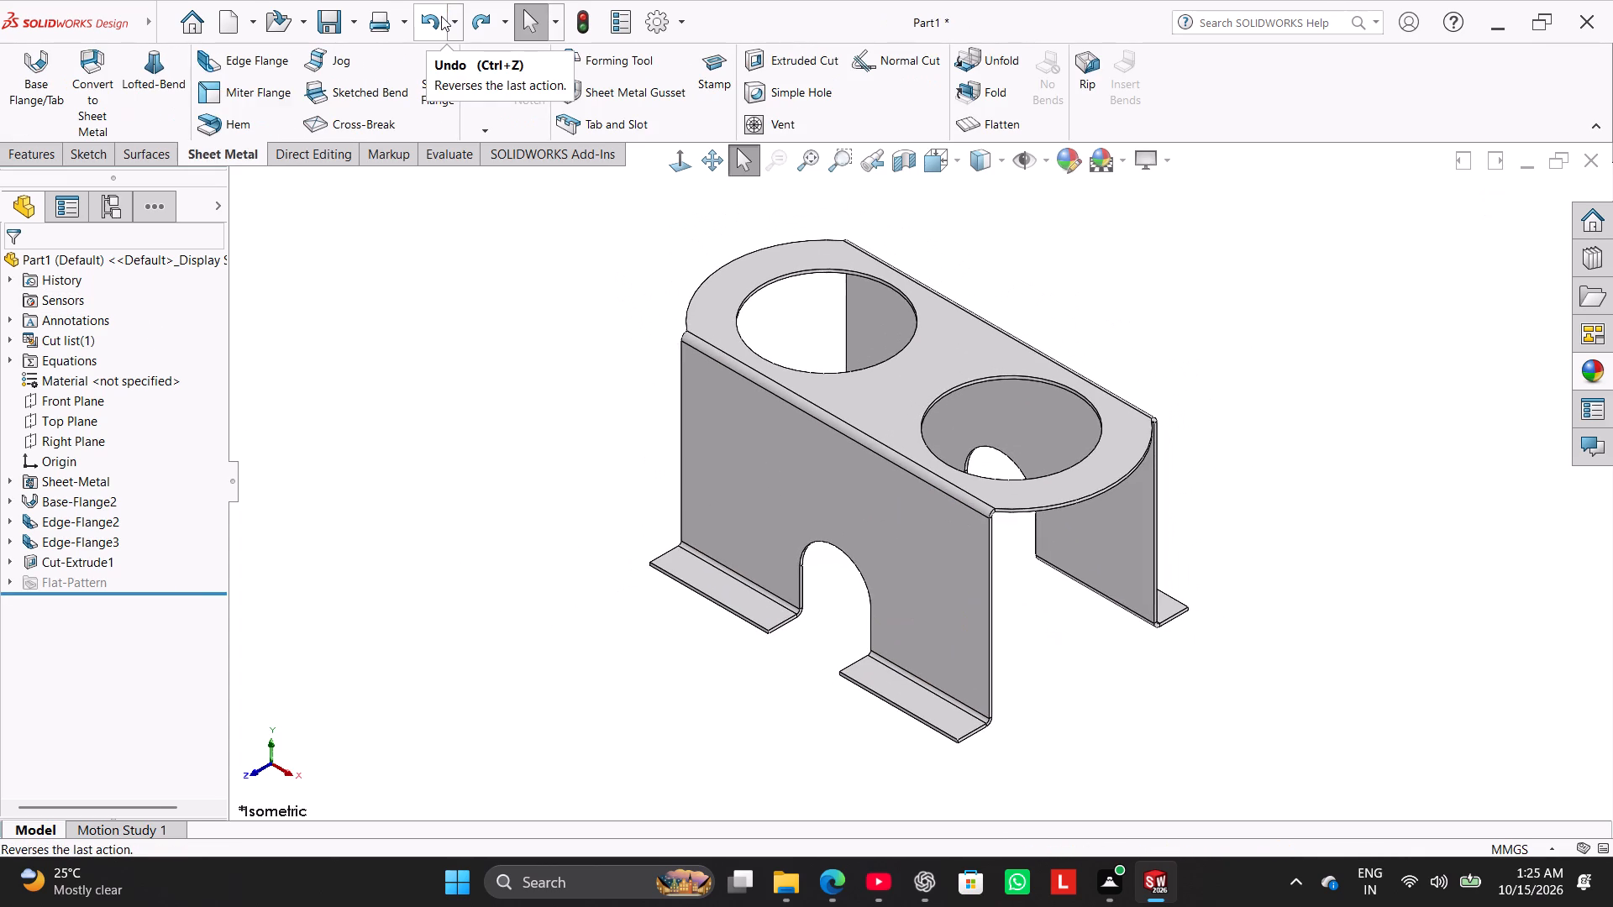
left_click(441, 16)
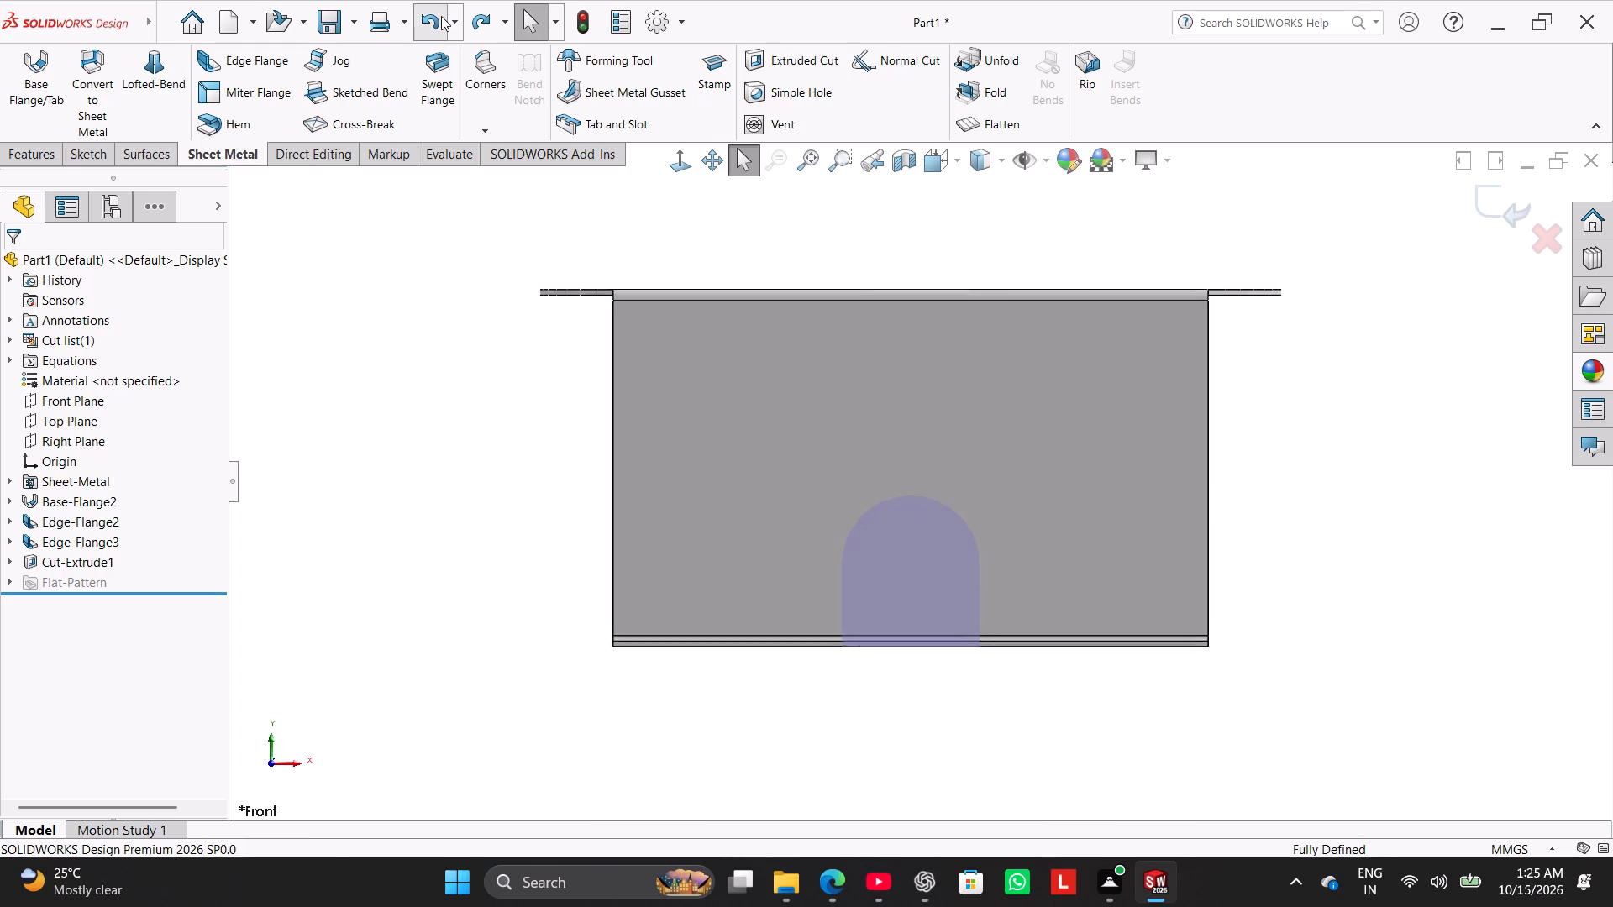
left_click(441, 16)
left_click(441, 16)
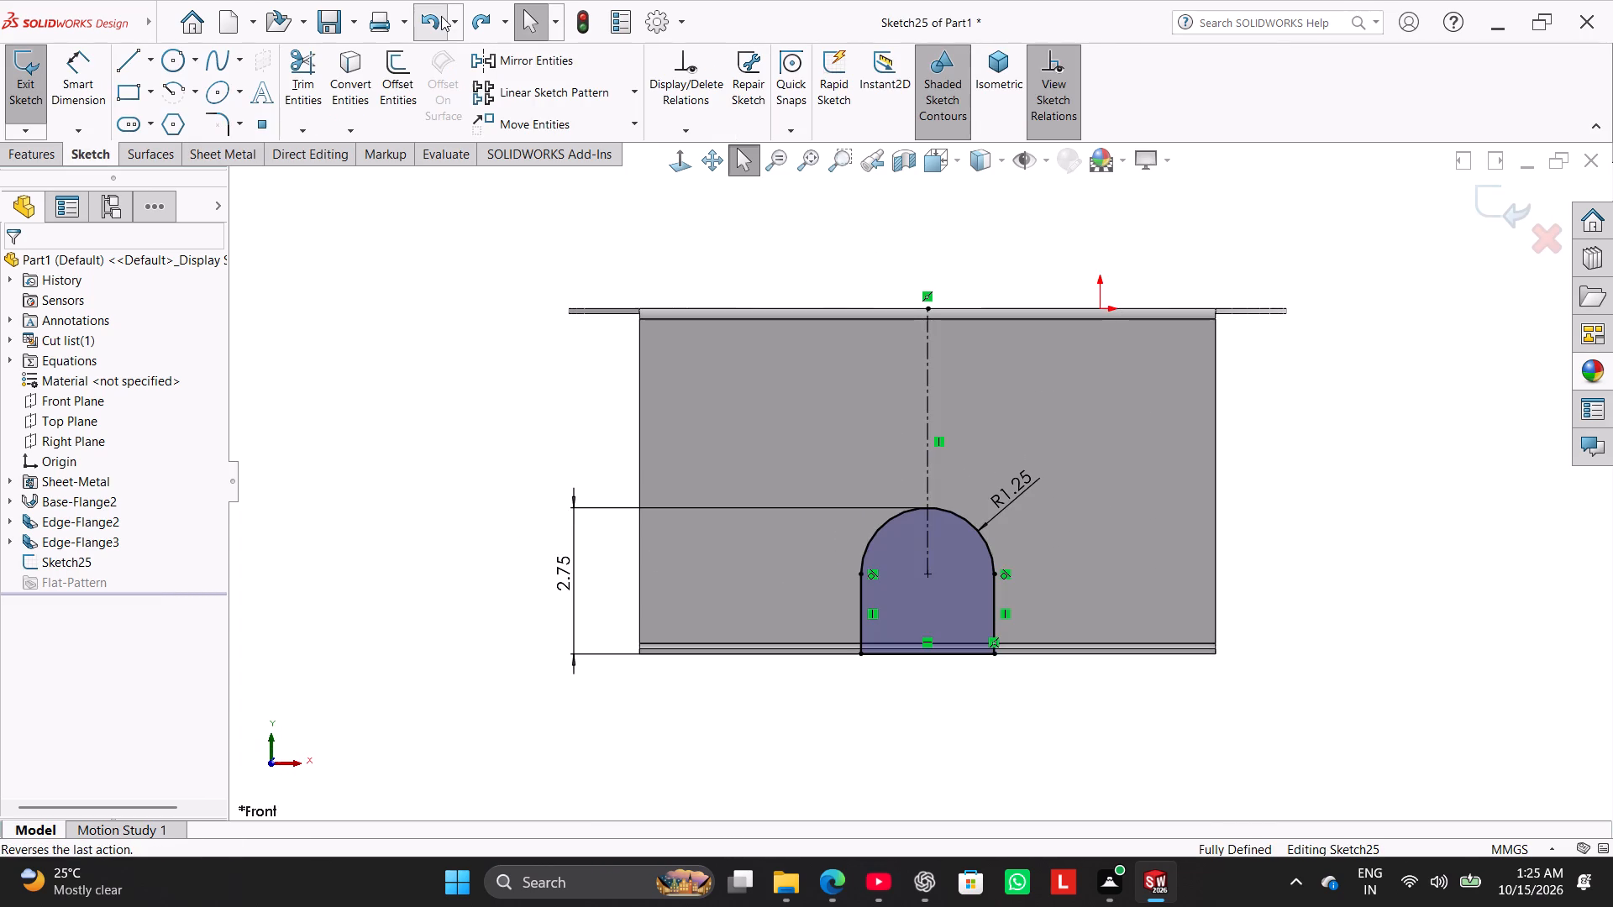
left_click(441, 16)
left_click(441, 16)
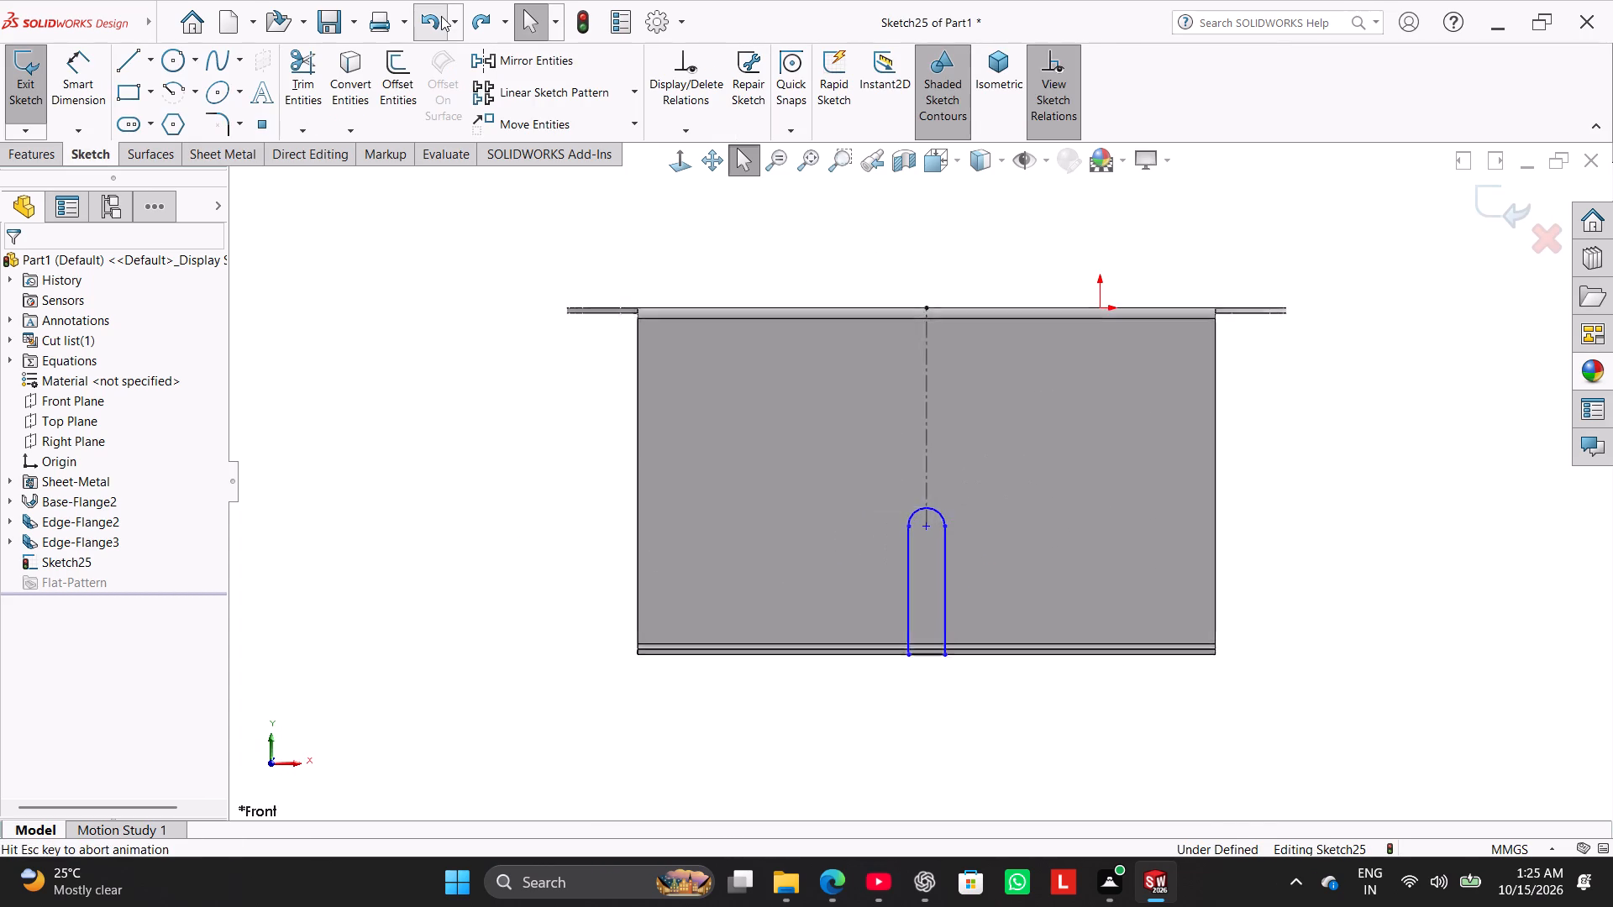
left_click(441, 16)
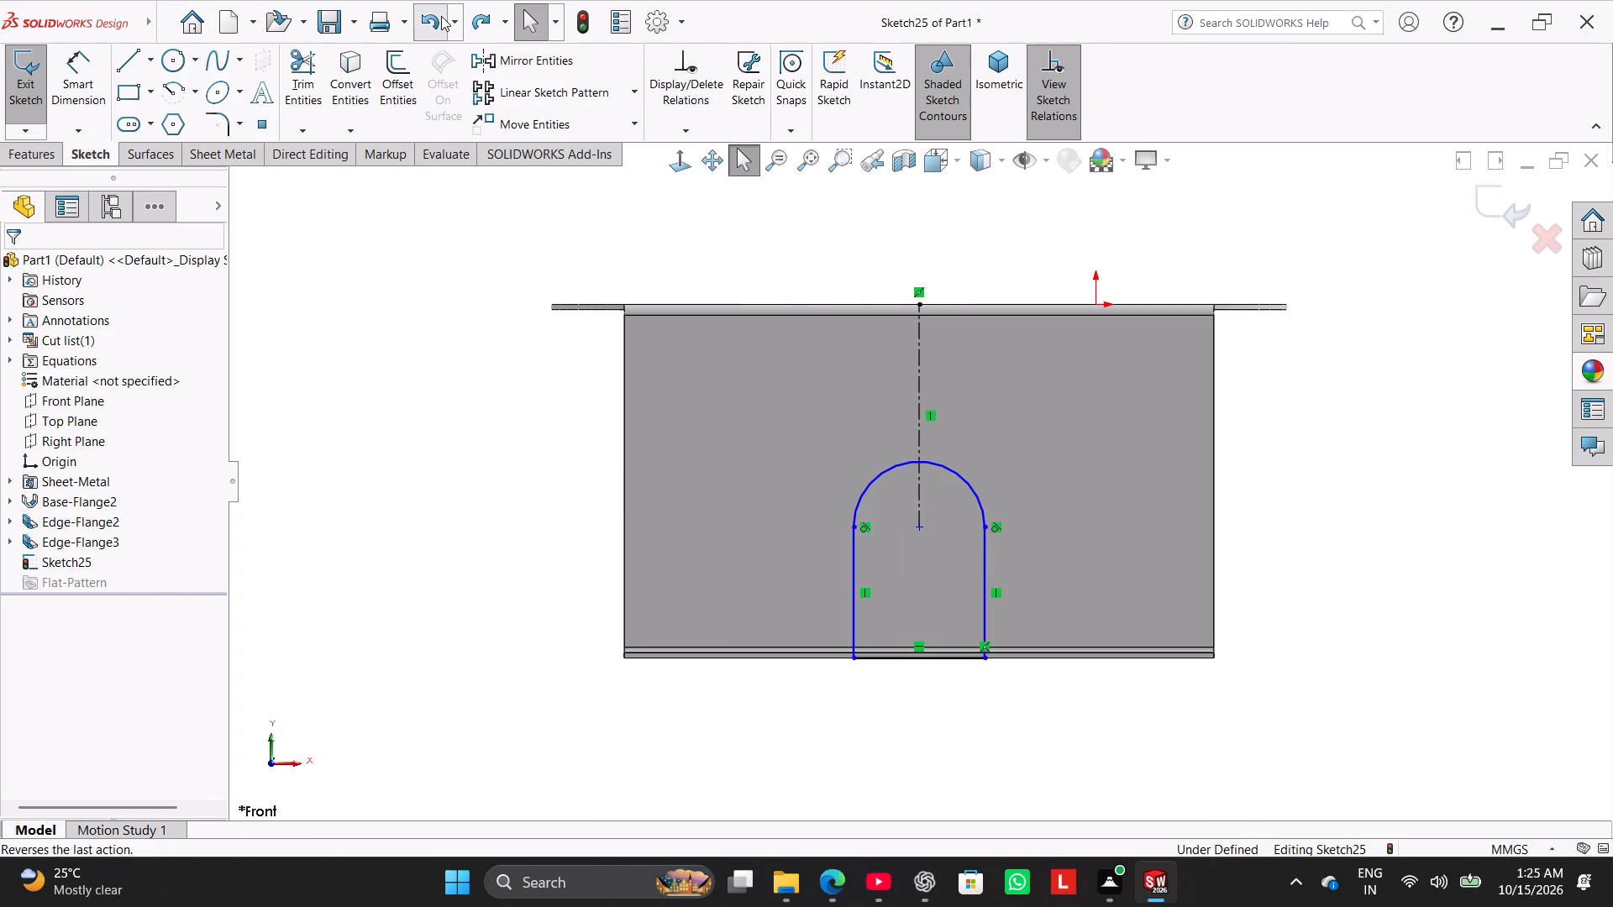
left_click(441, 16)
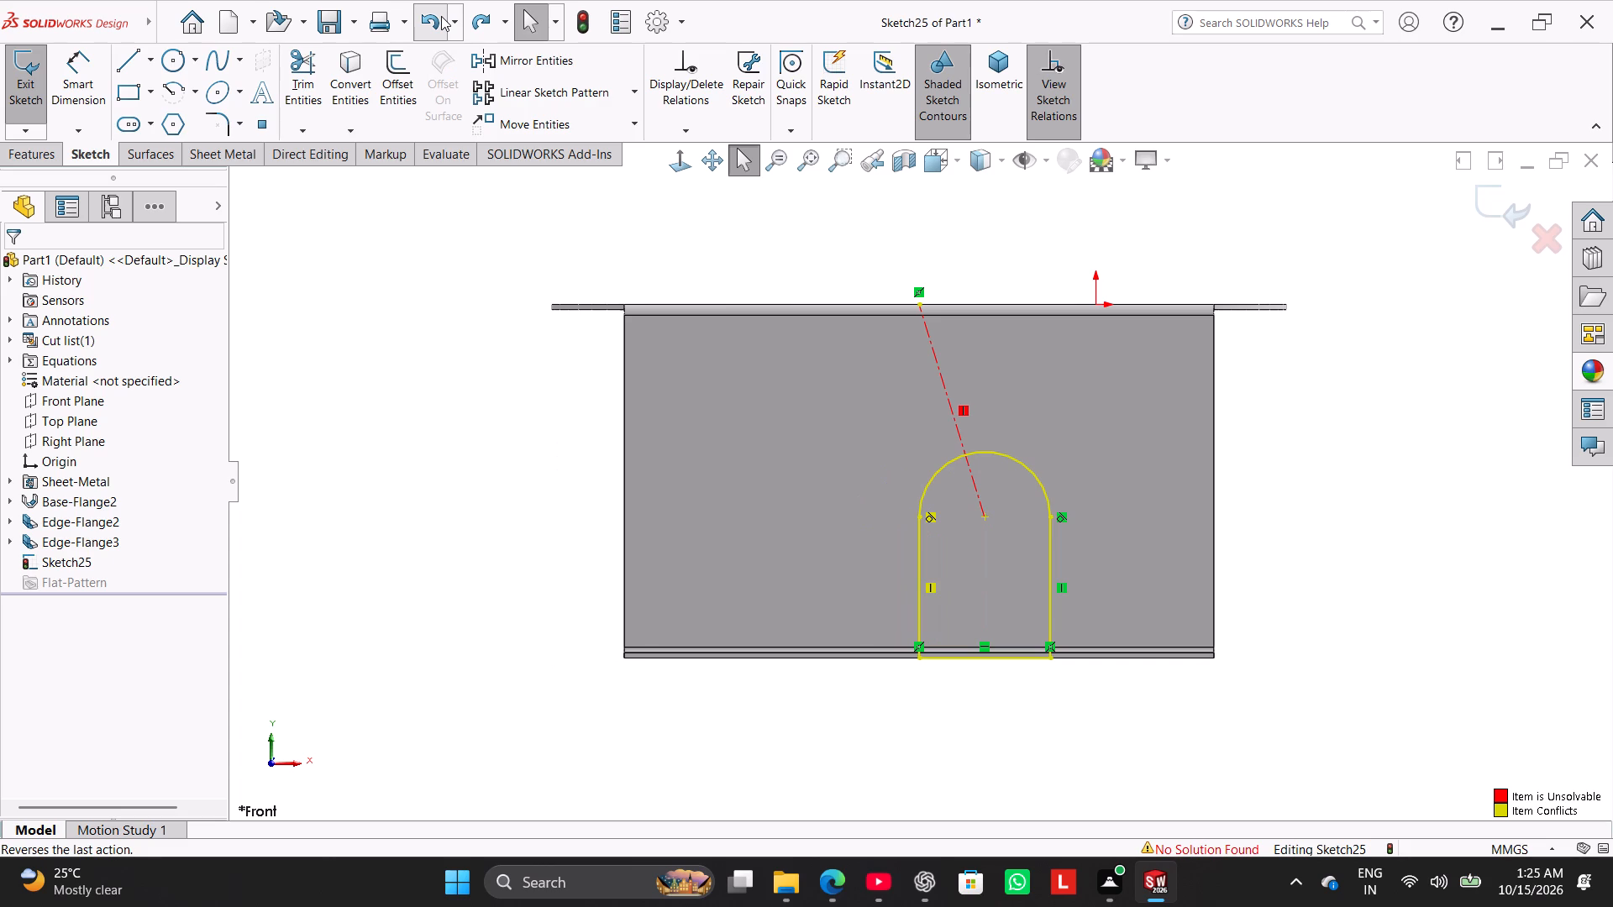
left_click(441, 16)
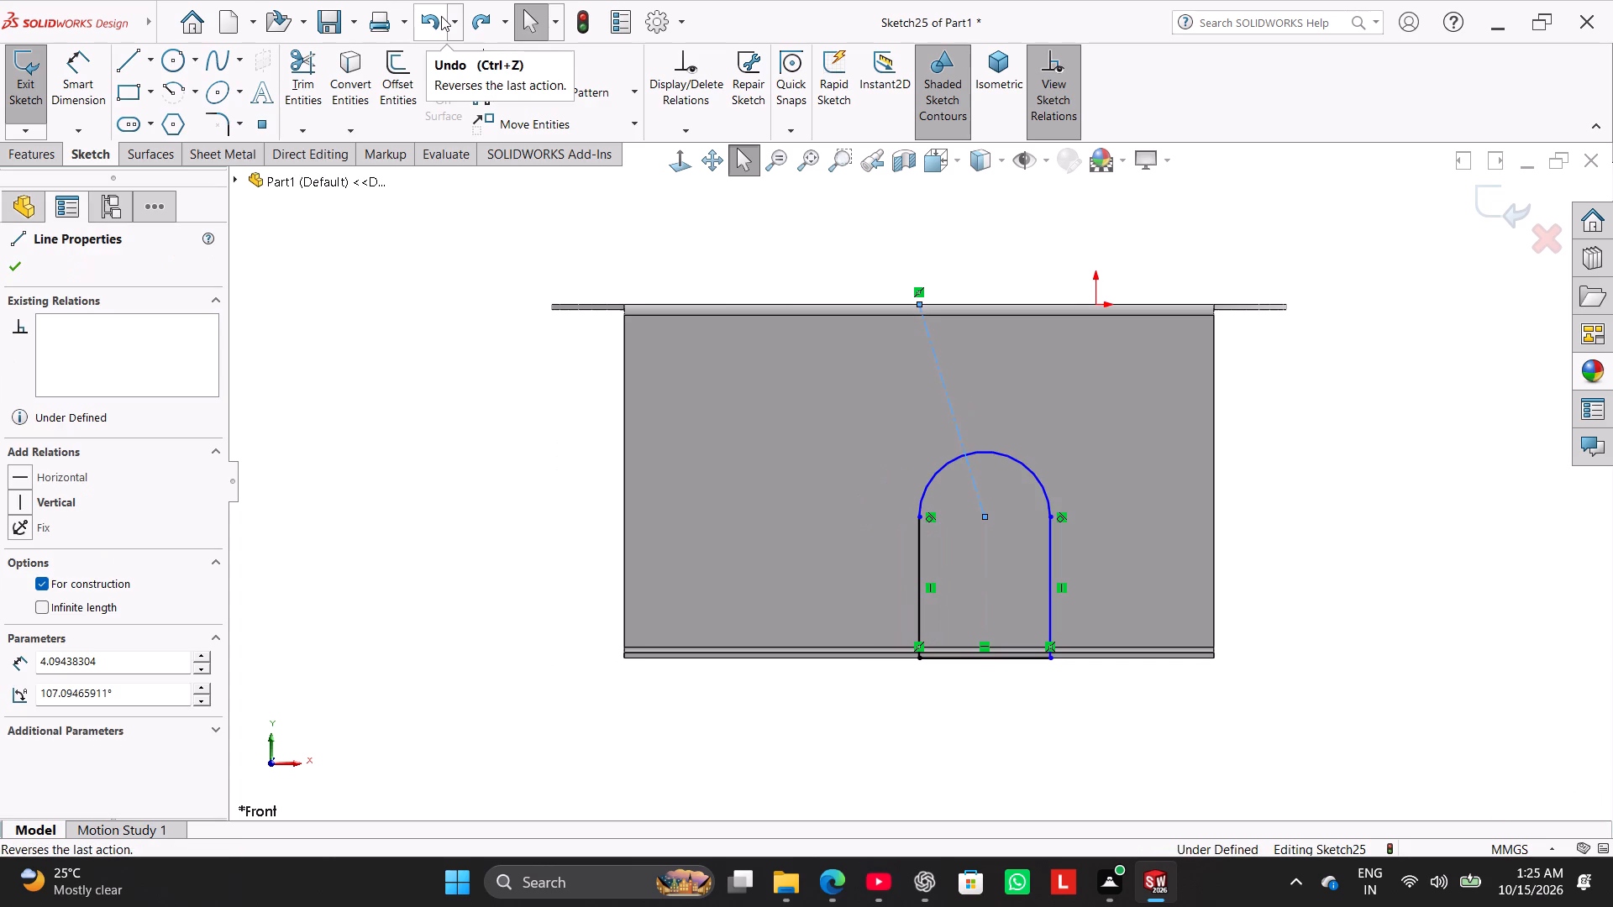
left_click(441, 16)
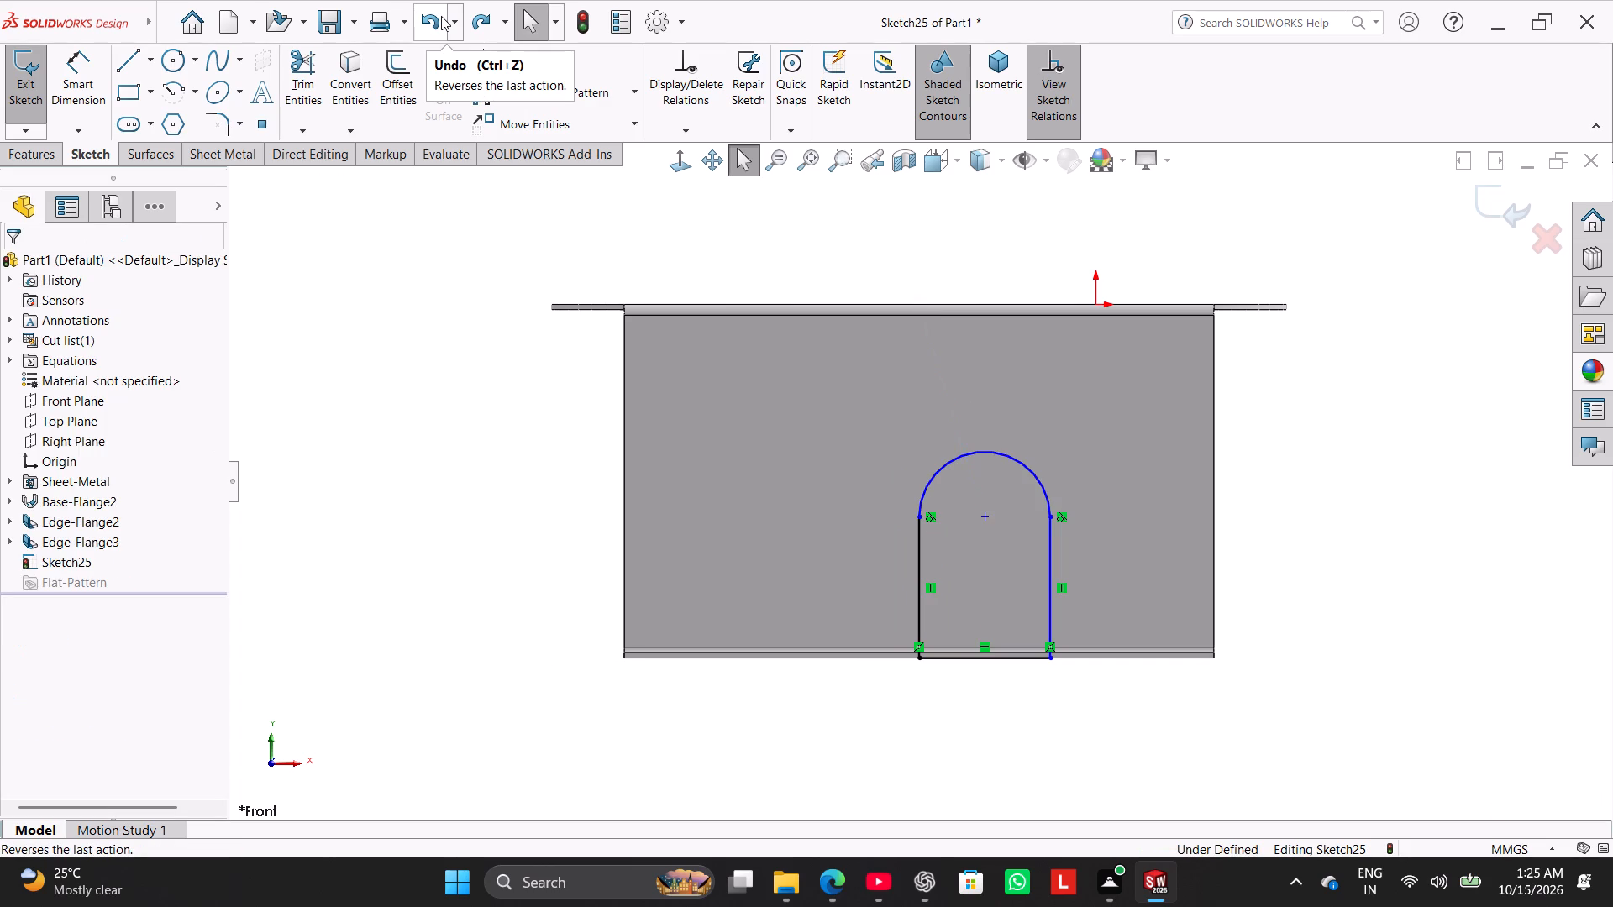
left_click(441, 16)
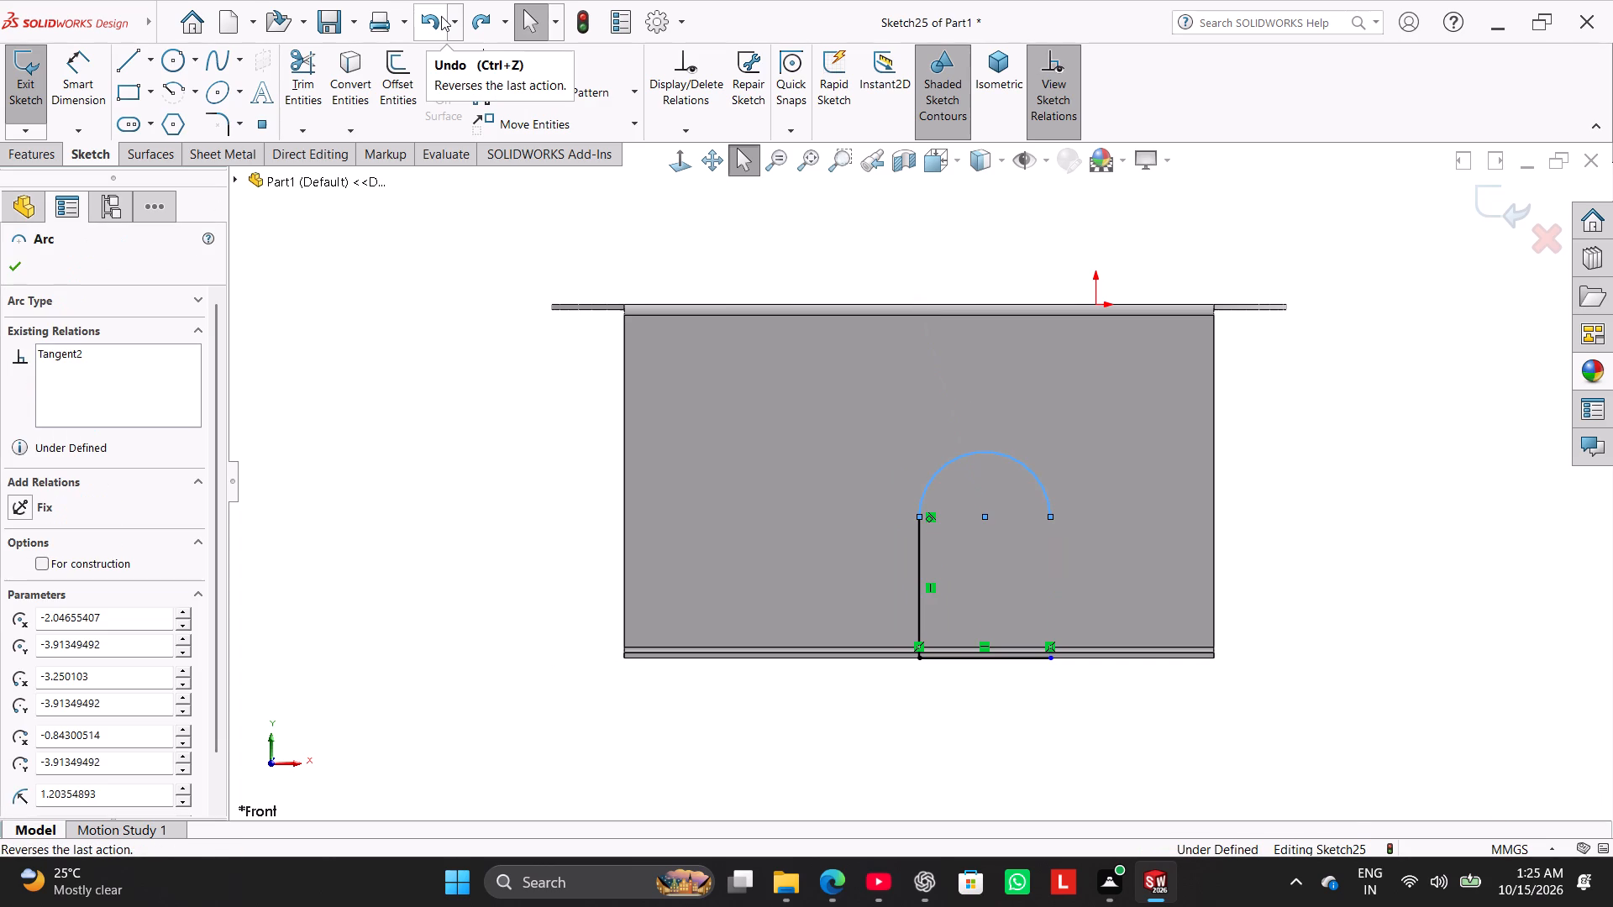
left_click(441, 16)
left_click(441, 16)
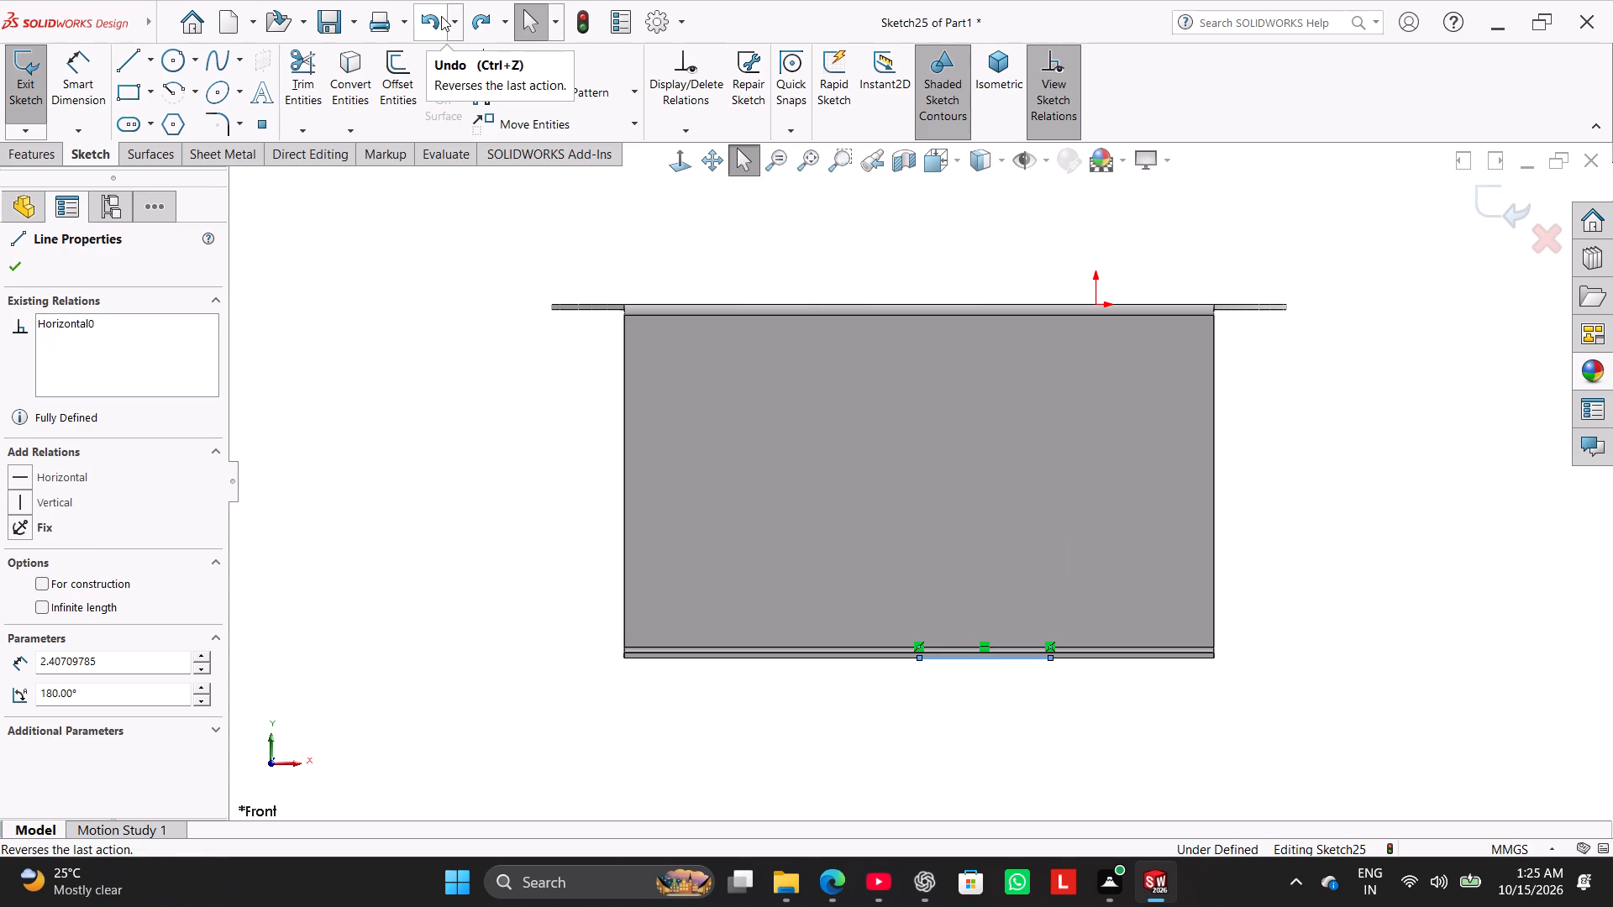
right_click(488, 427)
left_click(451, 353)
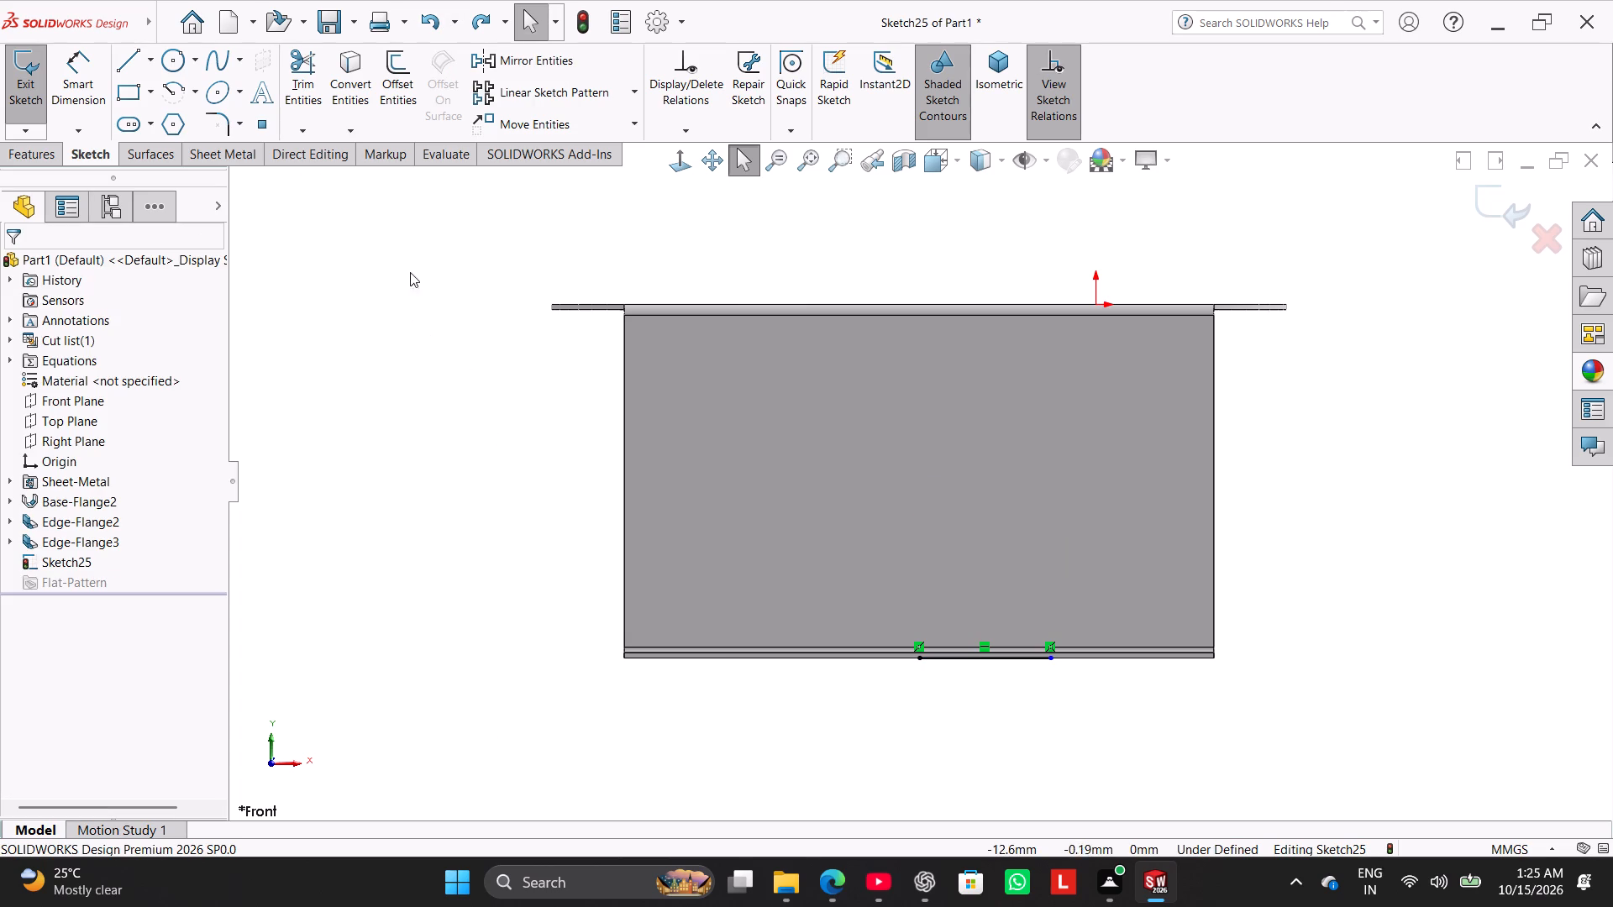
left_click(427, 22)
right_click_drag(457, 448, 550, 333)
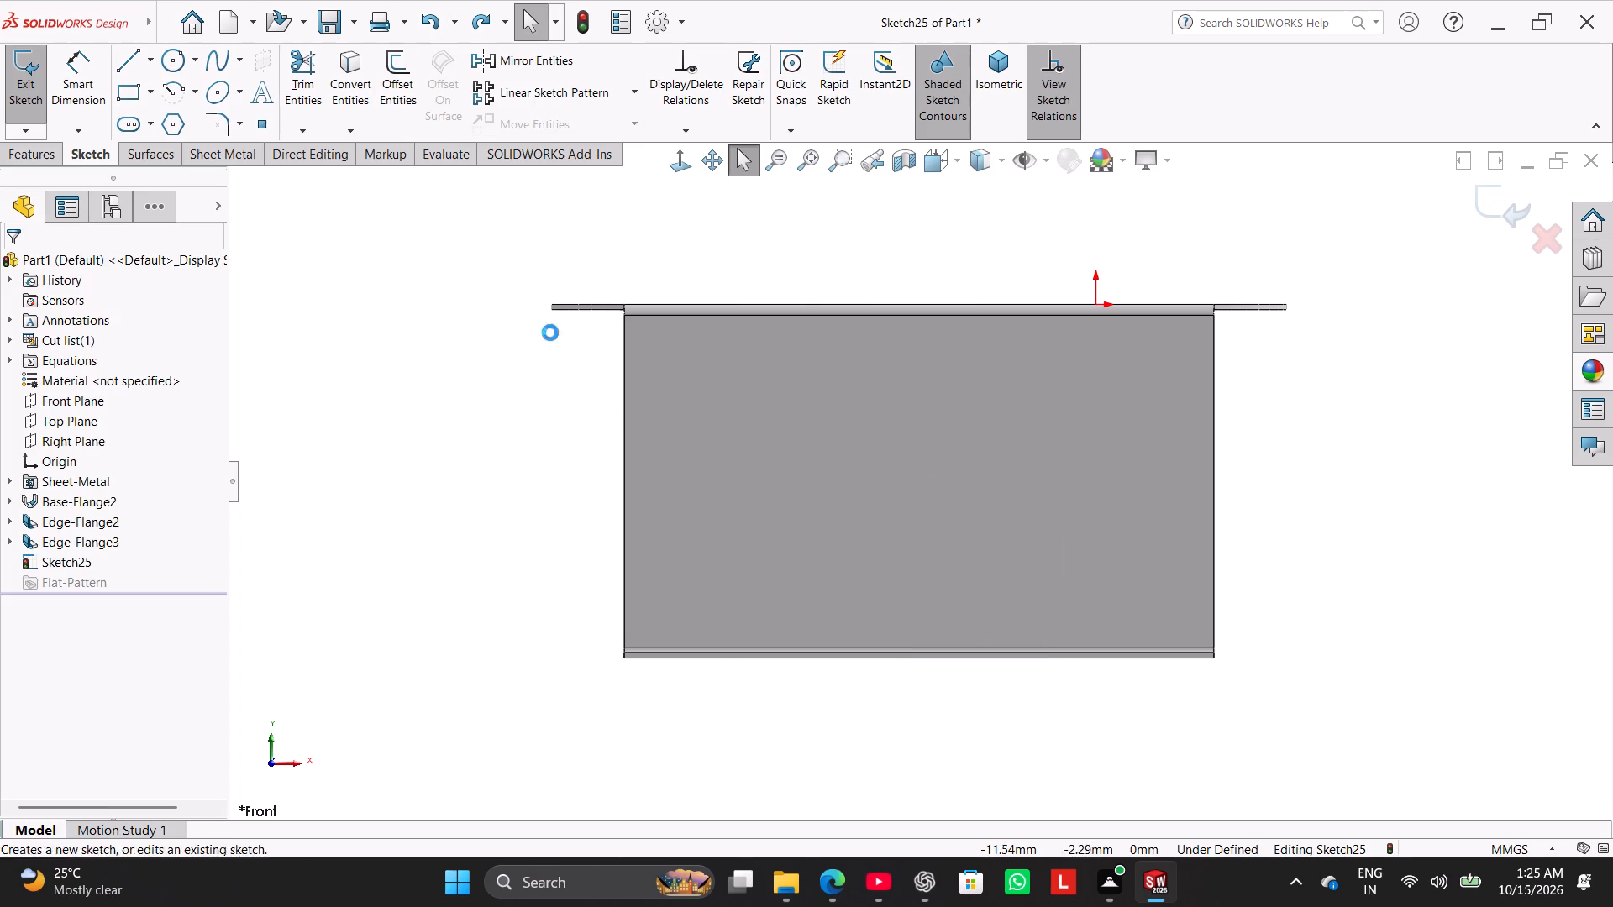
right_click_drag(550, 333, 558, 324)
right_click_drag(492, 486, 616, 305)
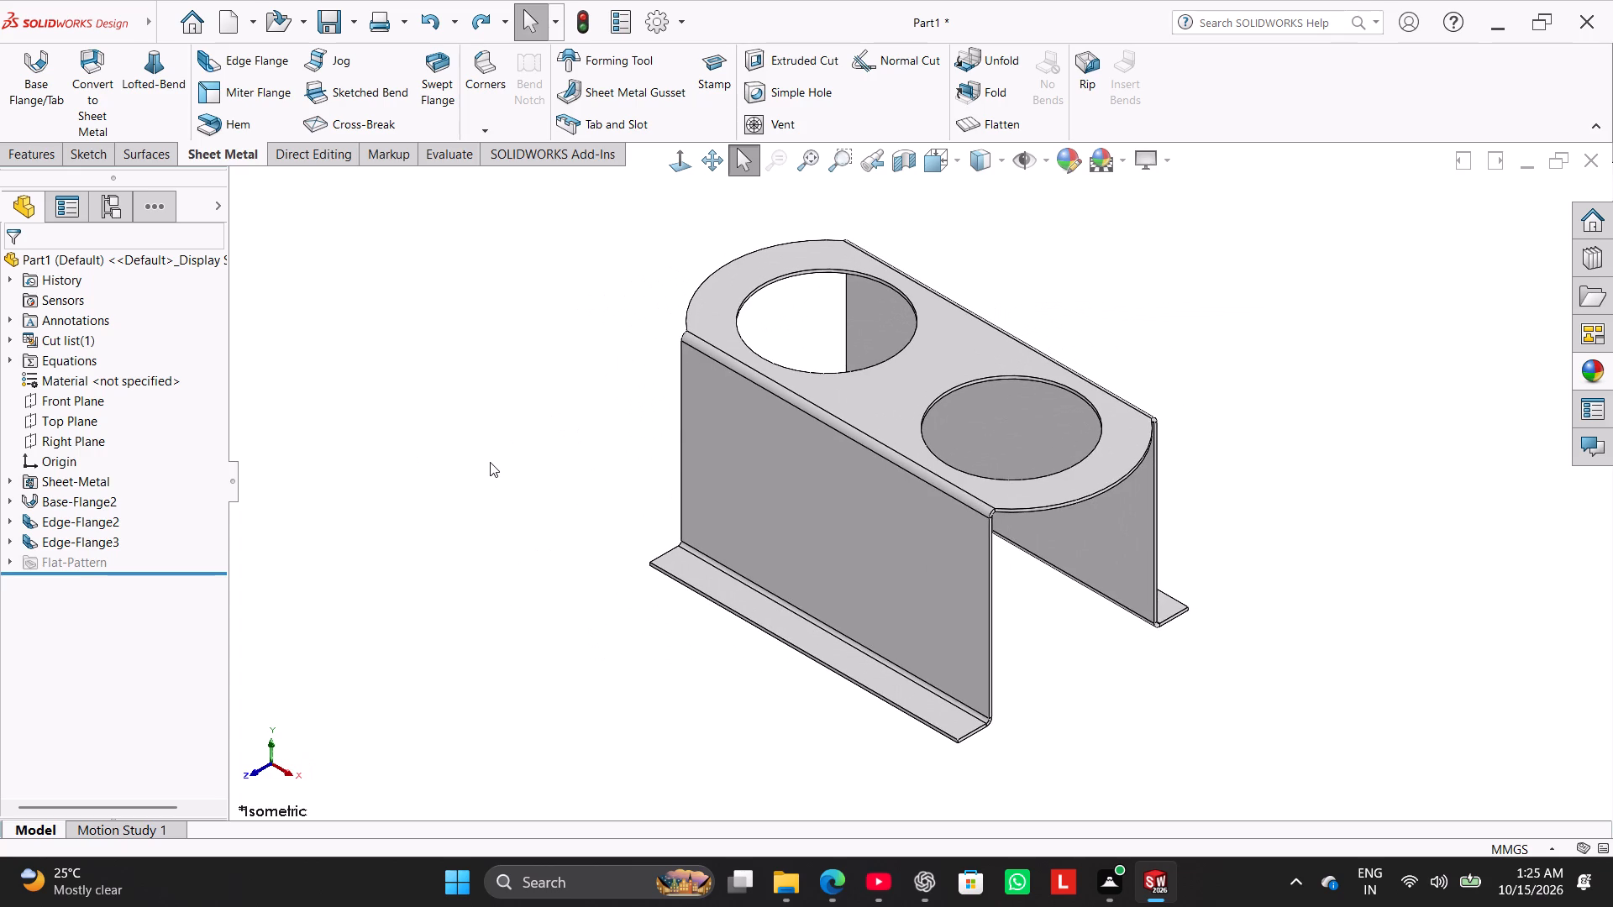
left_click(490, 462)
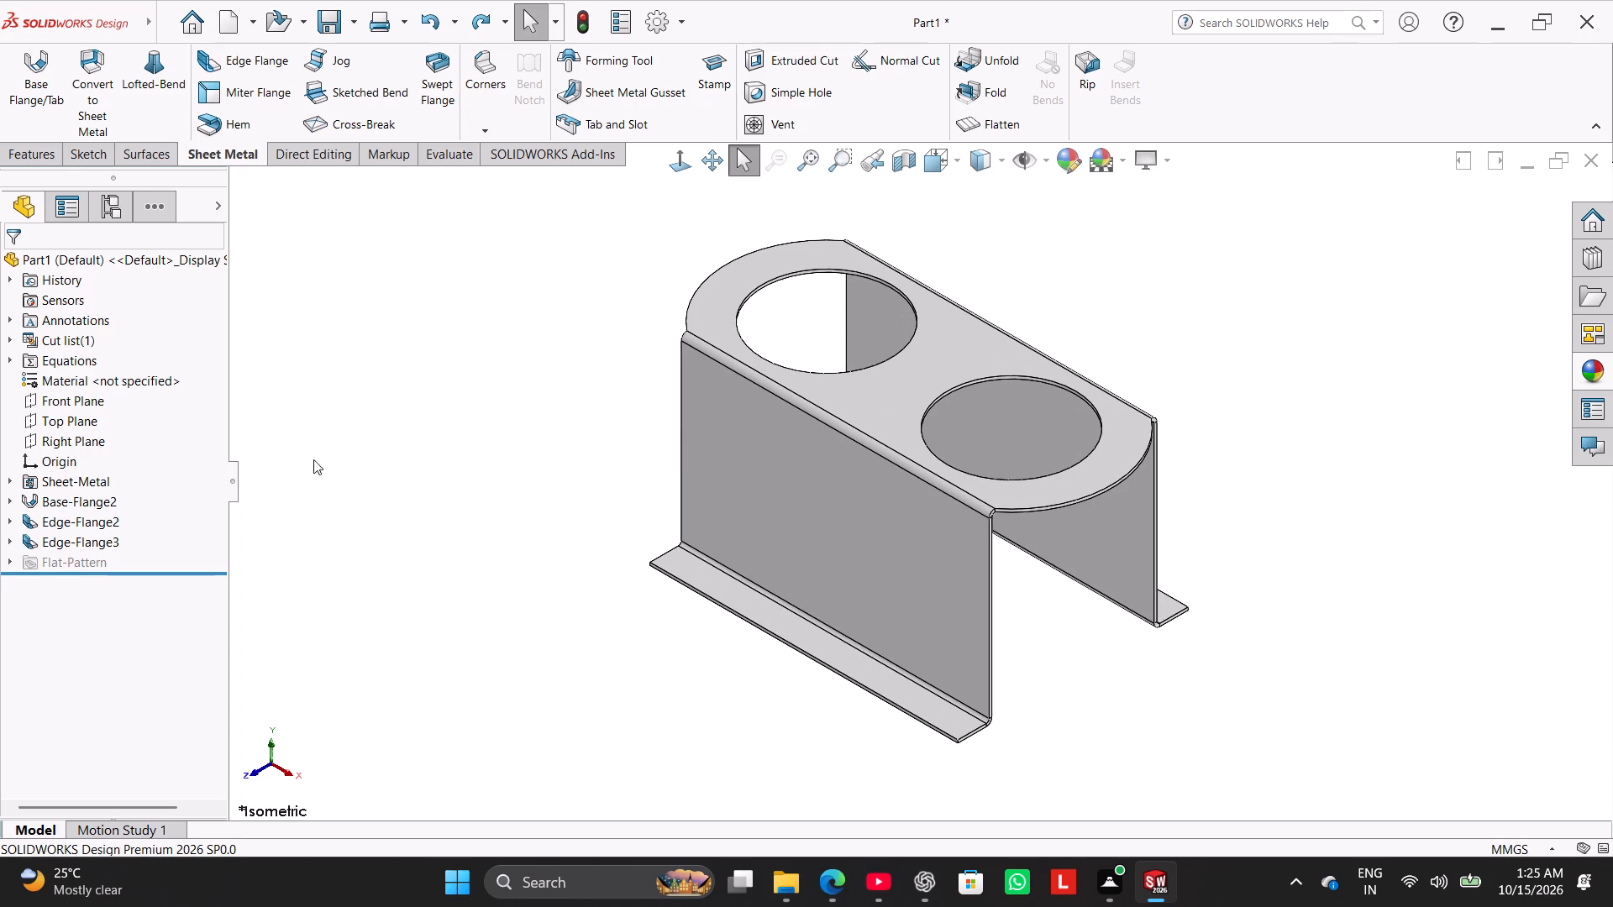
Sketch a closed arch on the Front Plane from the wall's bottom edge, with sides about 2.93 mm and a tangent arc of about 1.33 mm radius.
left_click(92, 403)
left_click(113, 366)
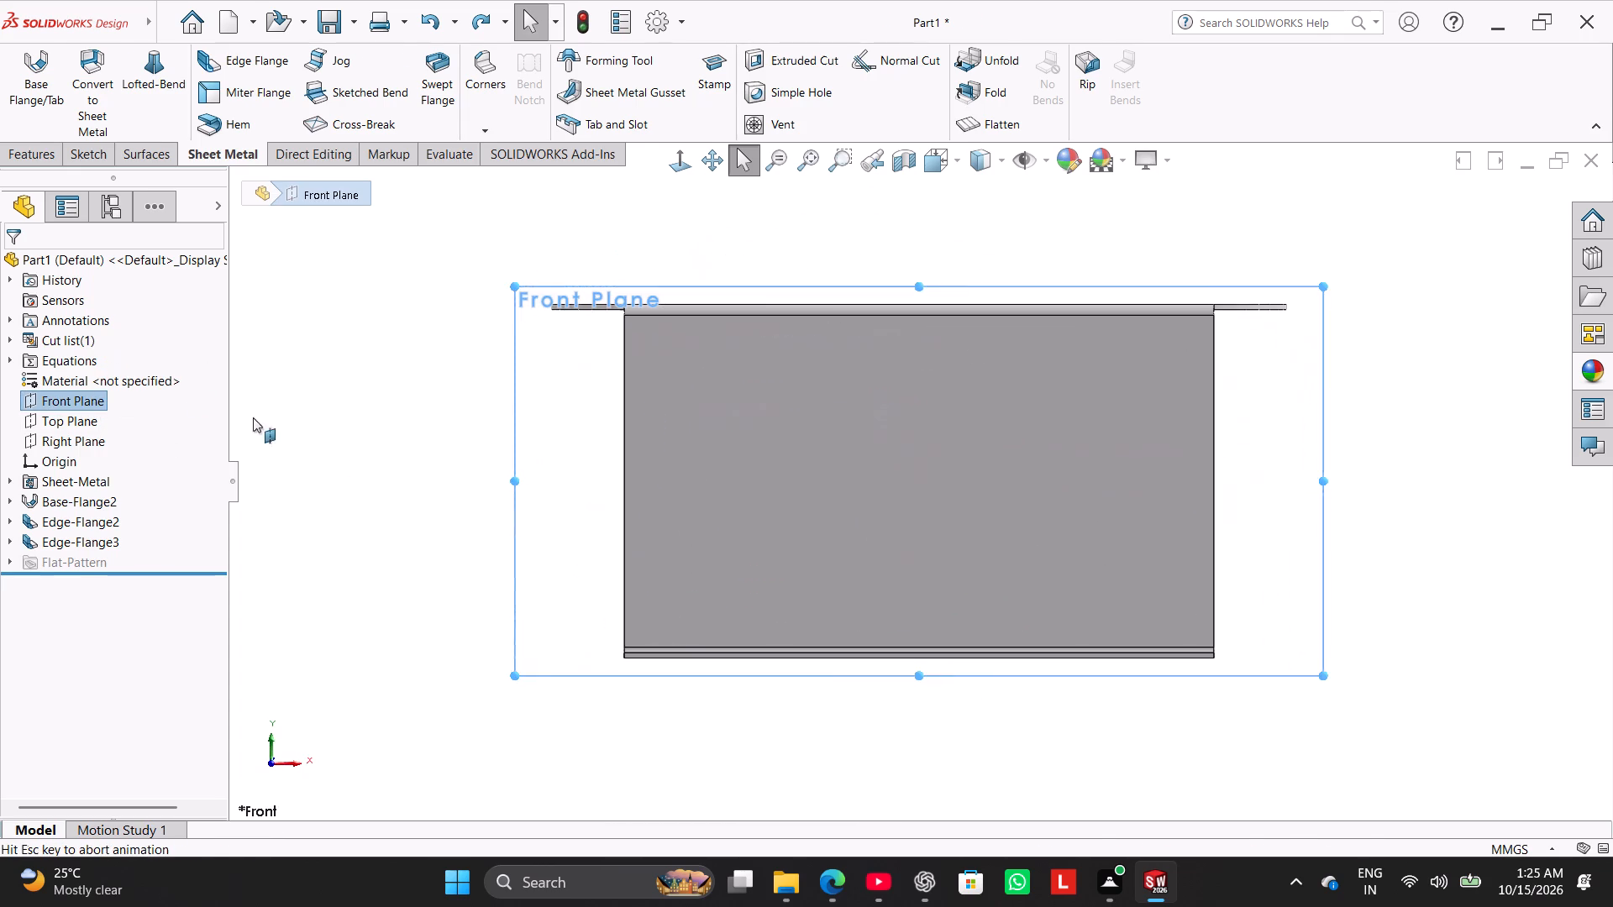
left_click(370, 486)
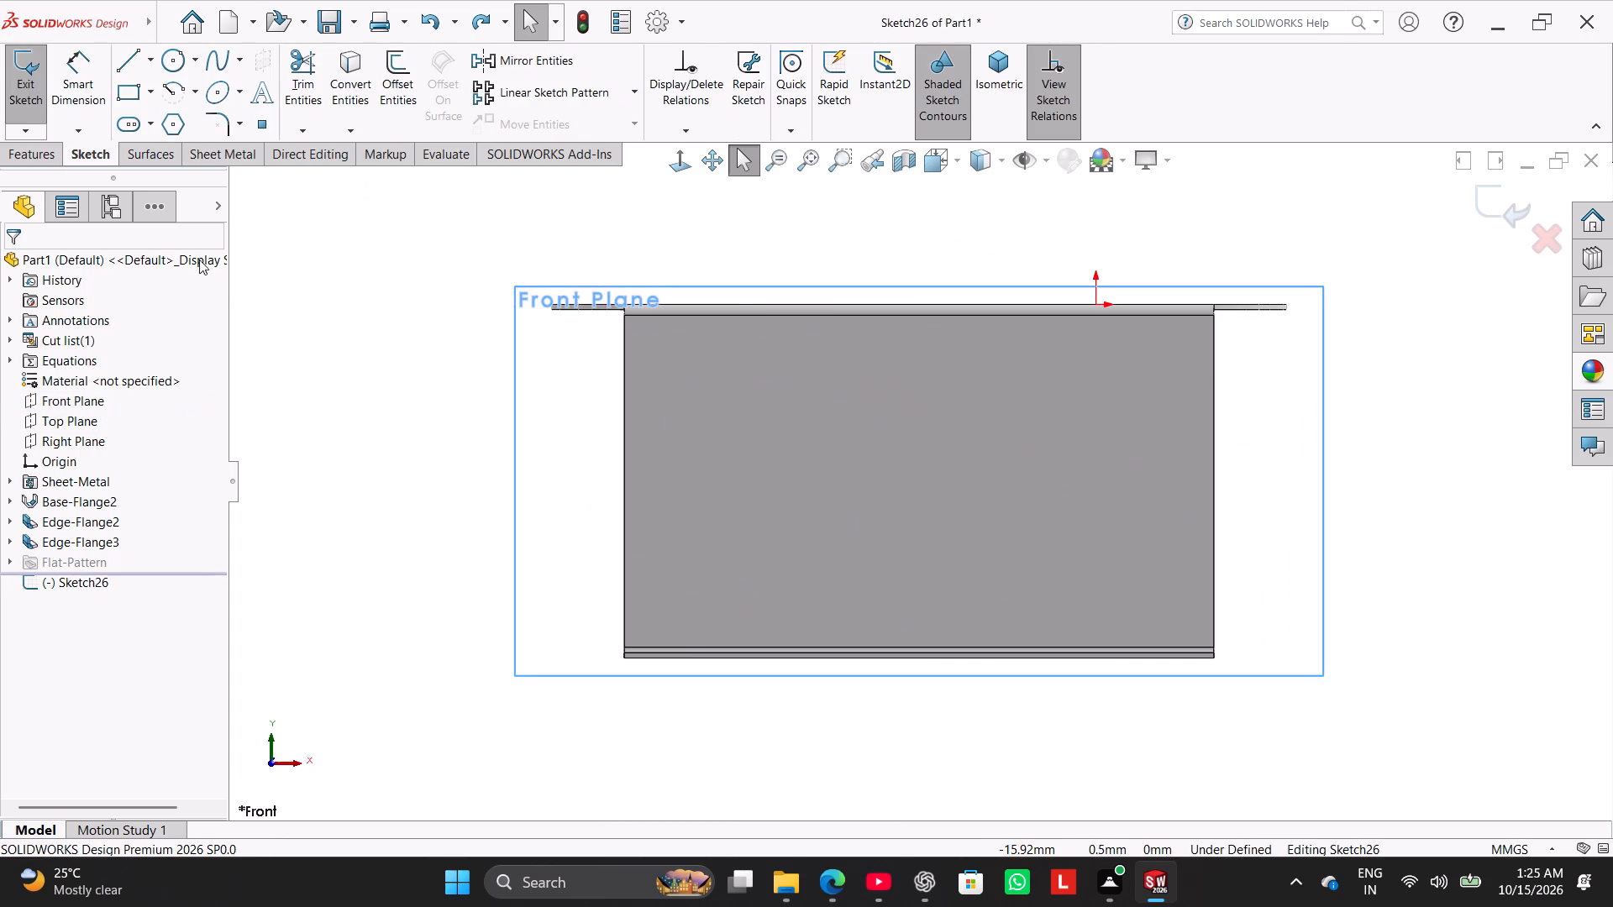
left_click(130, 67)
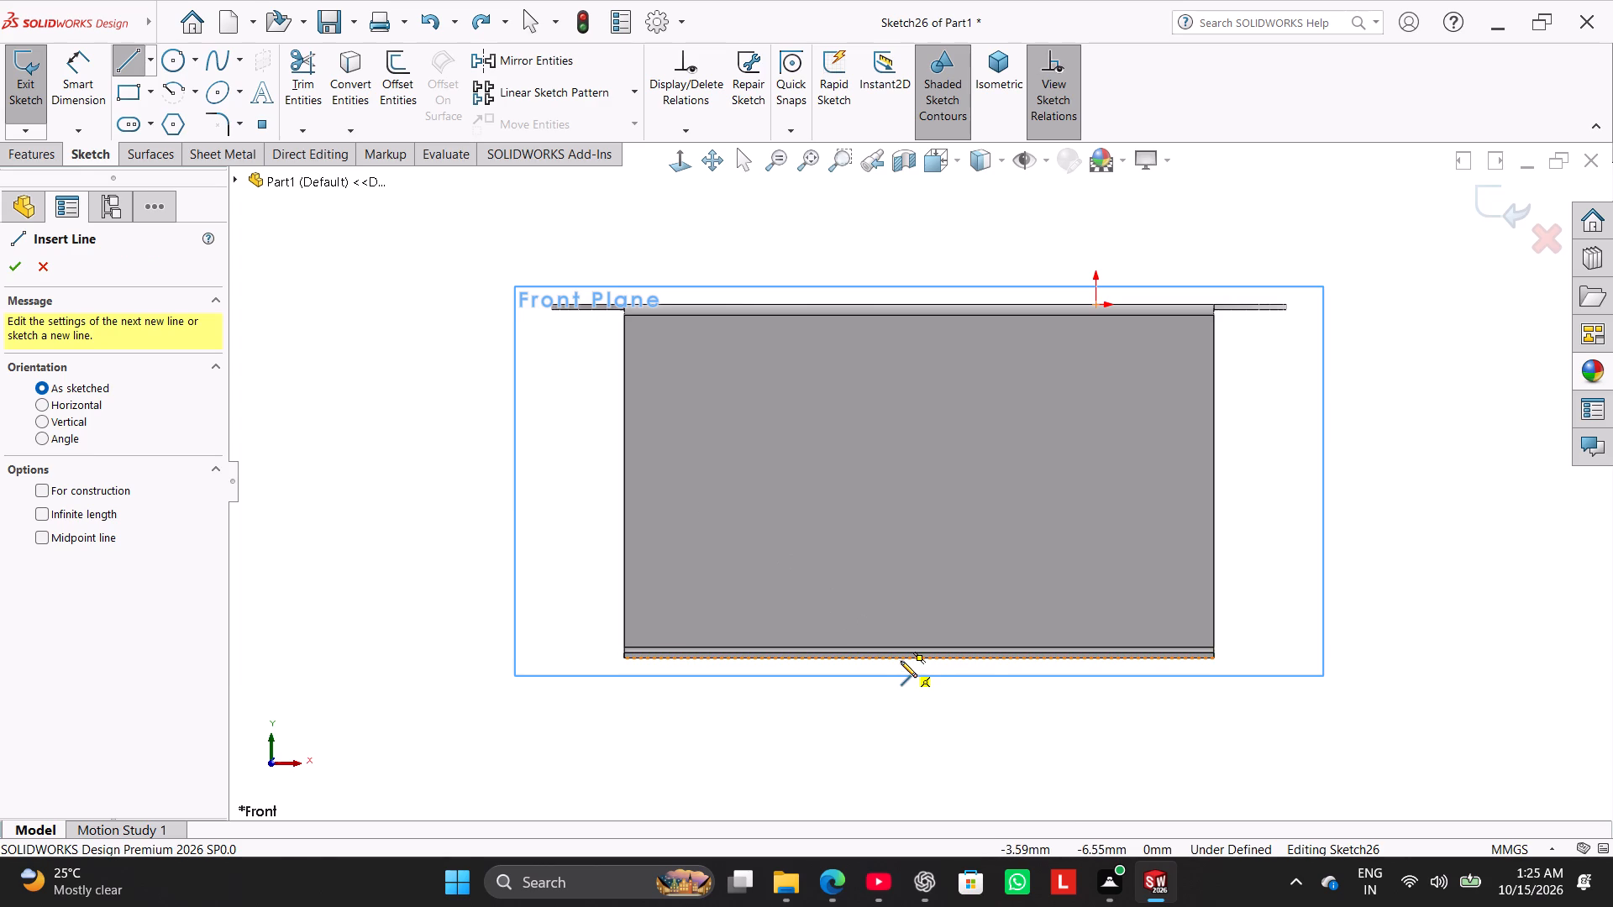
left_click(967, 656)
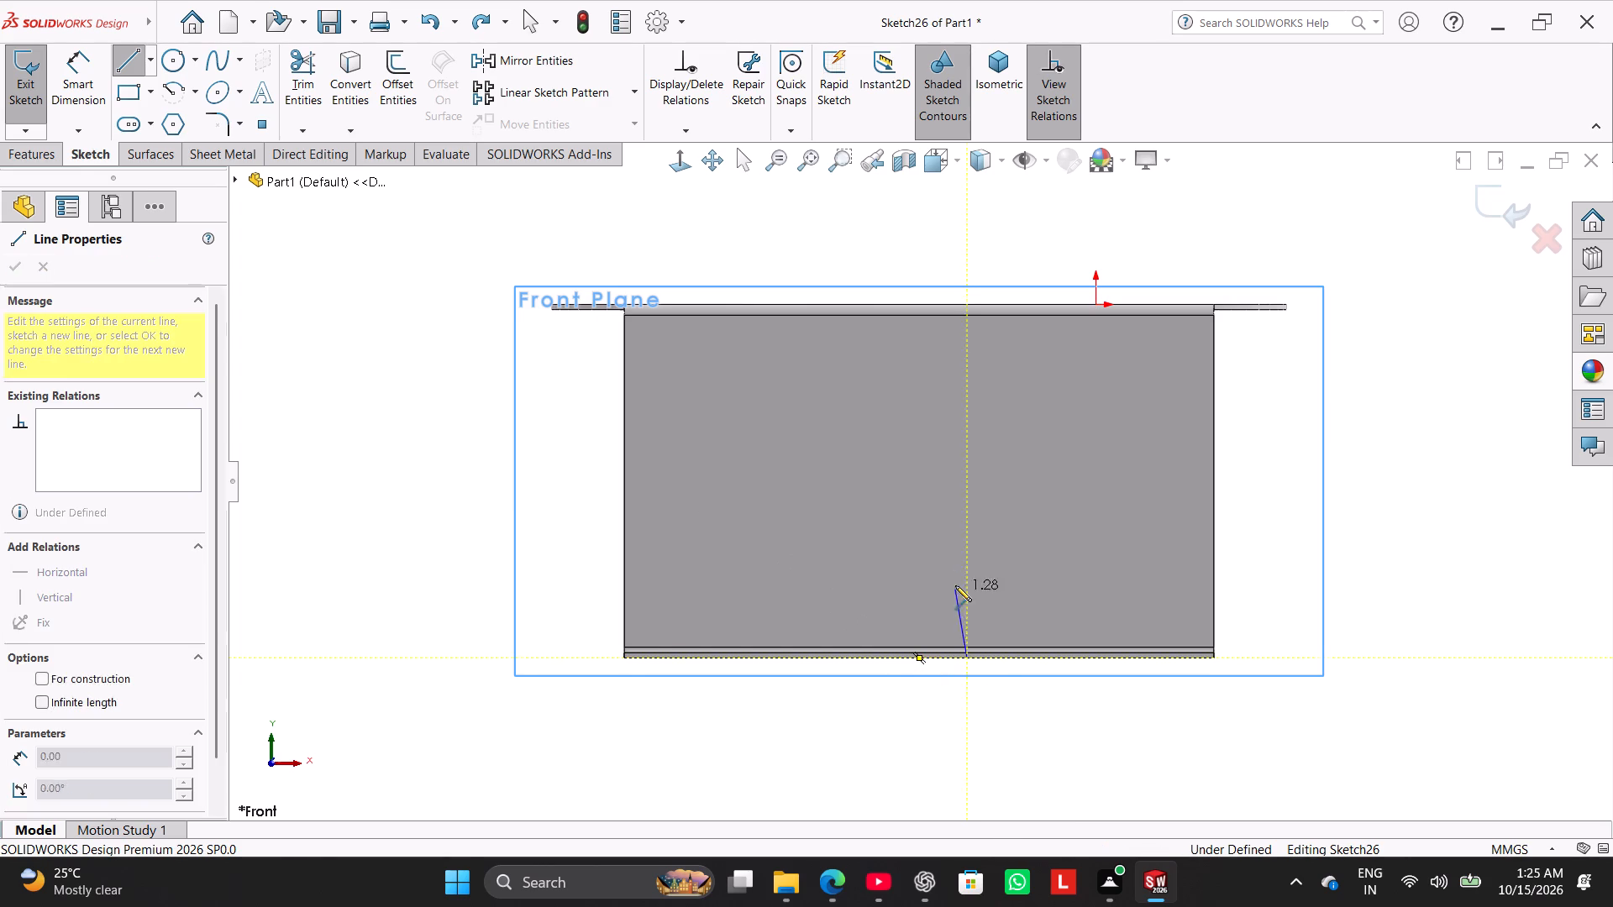
left_click(970, 499)
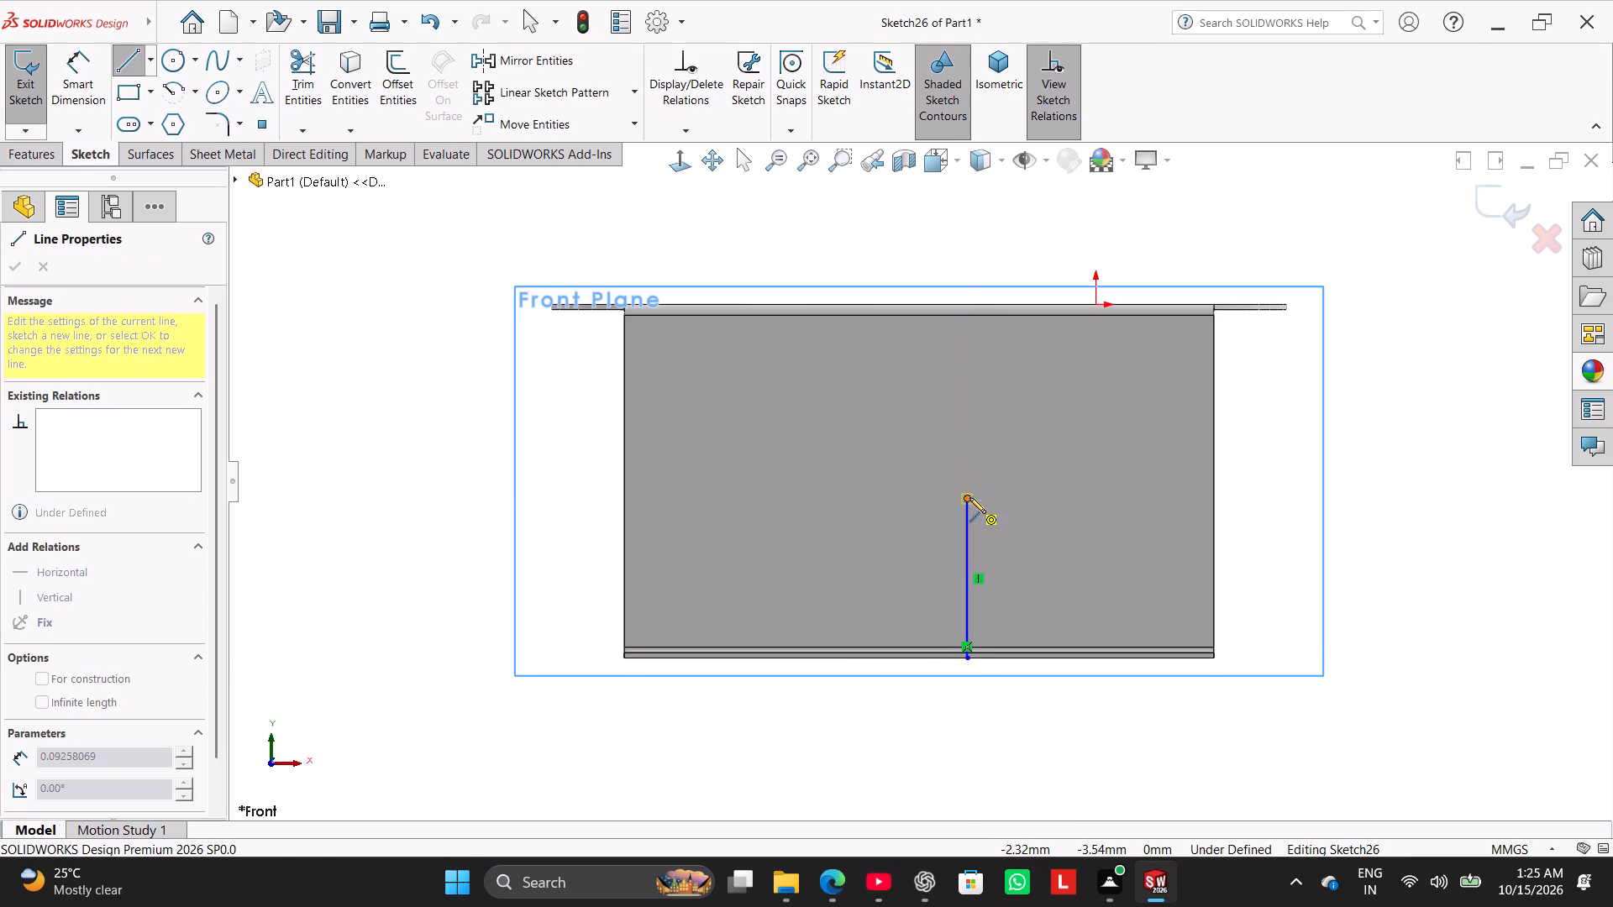
left_click(1114, 499)
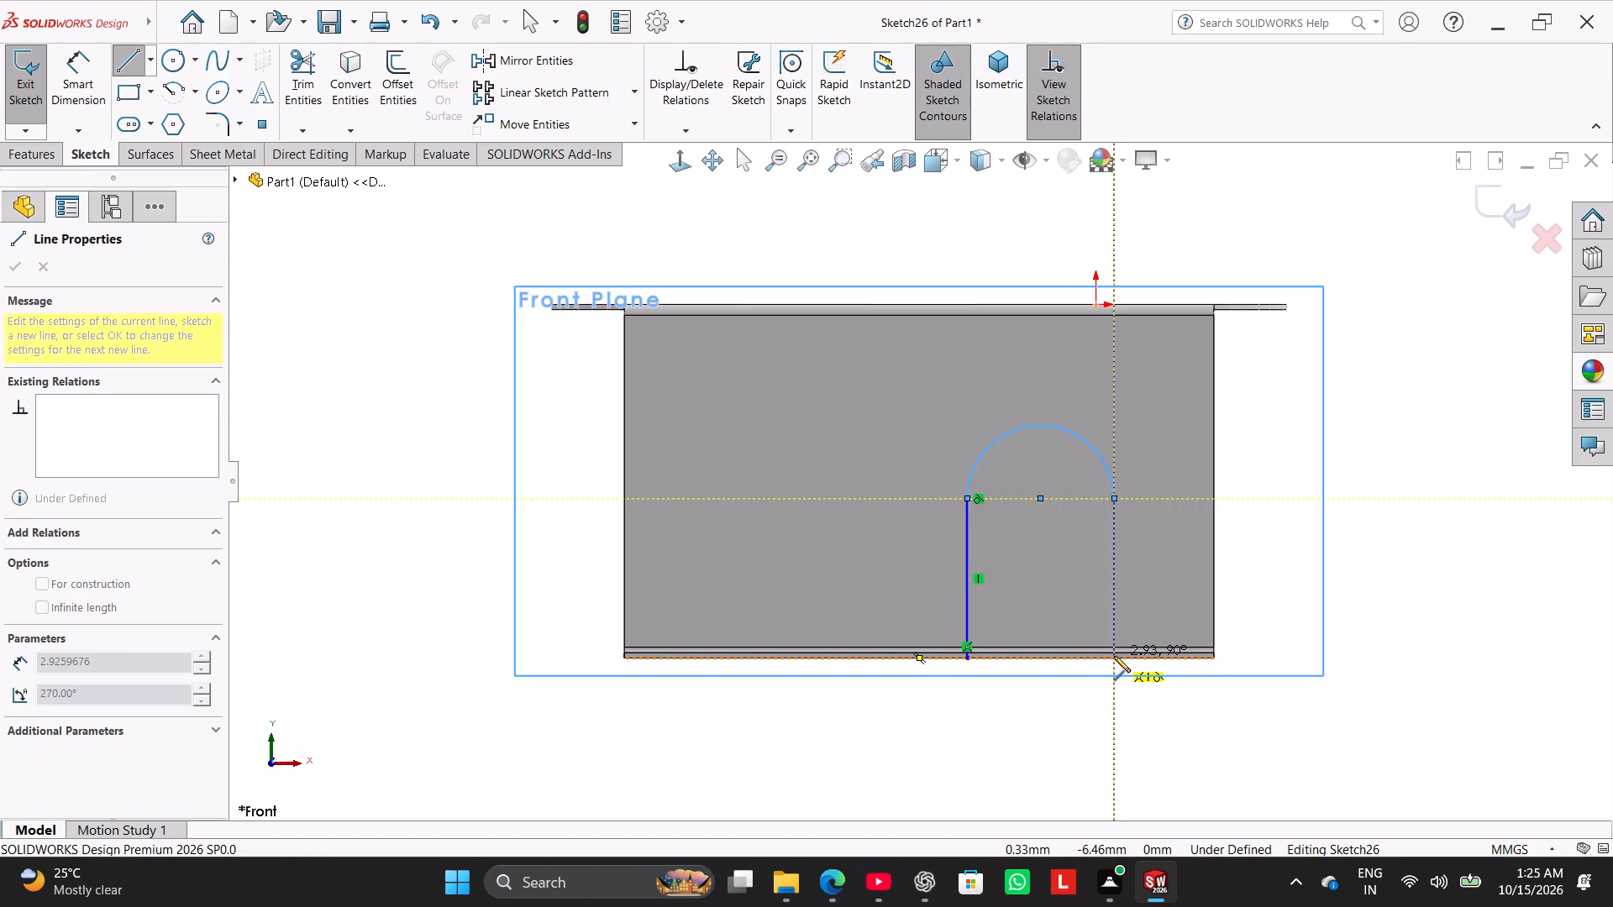
left_click(1114, 660)
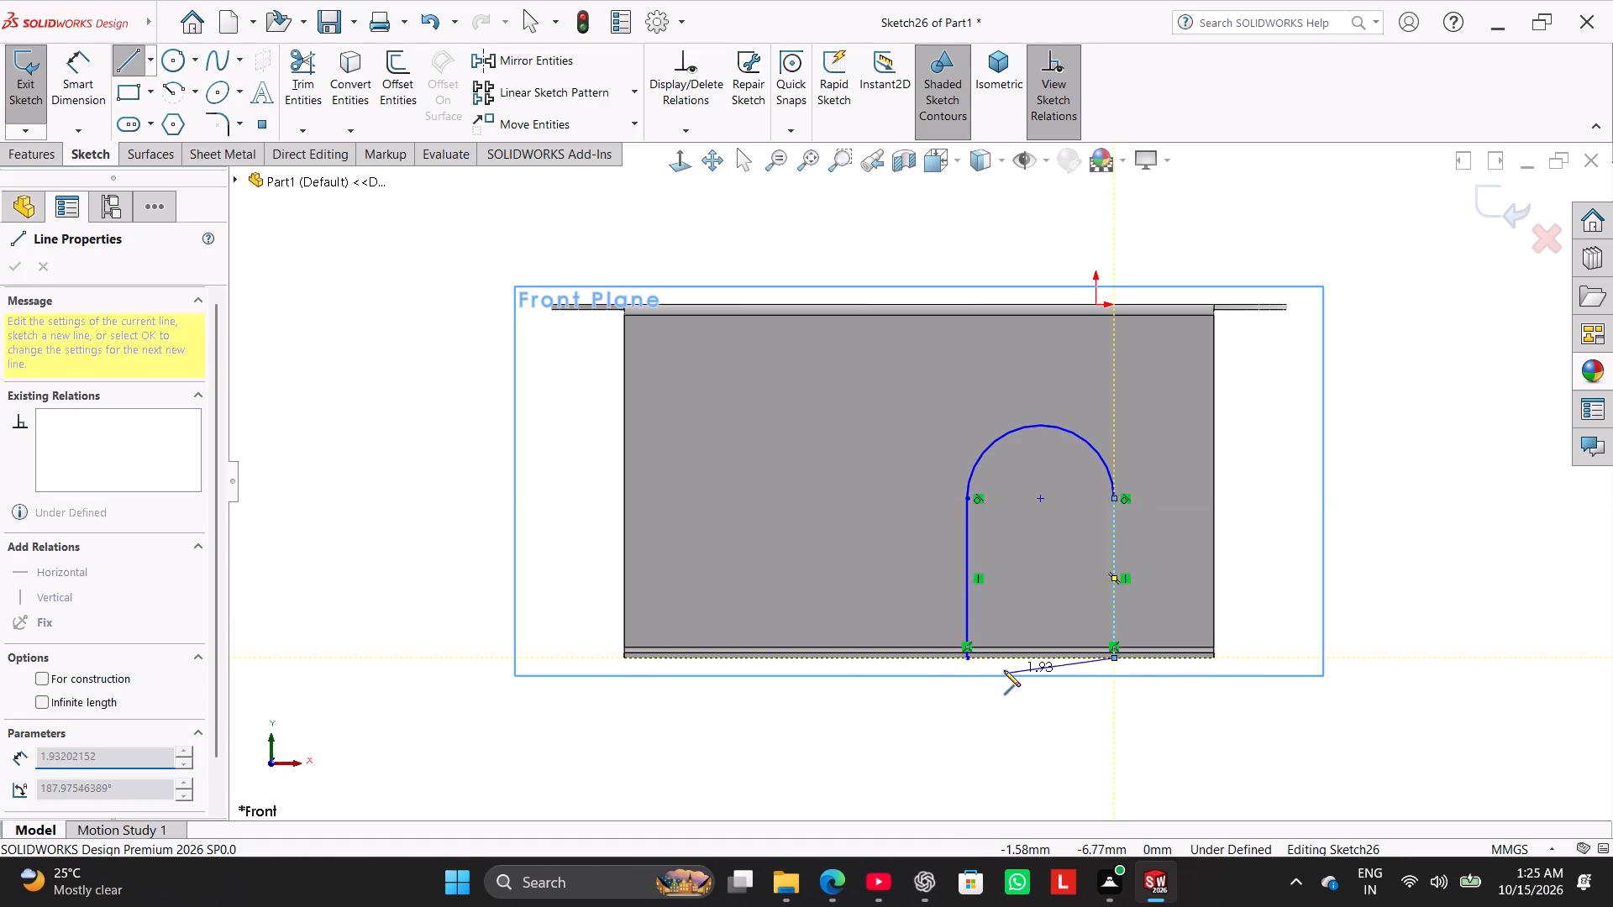
left_click(970, 659)
right_click(765, 577)
left_click(797, 585)
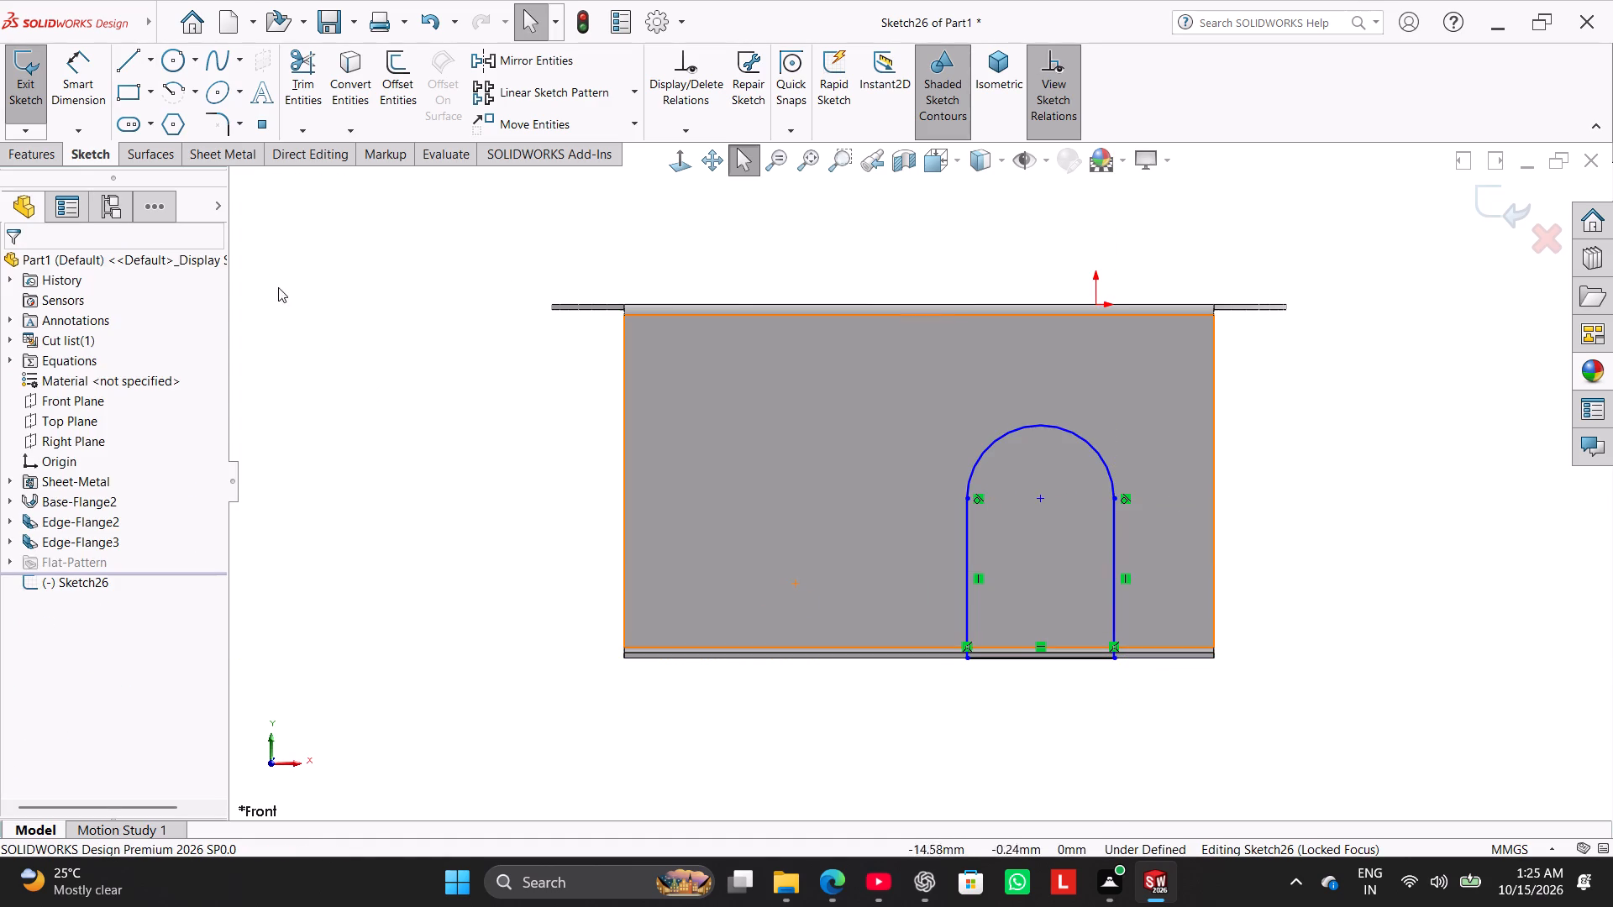
Draw a centerline about 4.21 mm long from the arc's center to the midpoint of the wall's top edge and make it vertical.
left_click(147, 60)
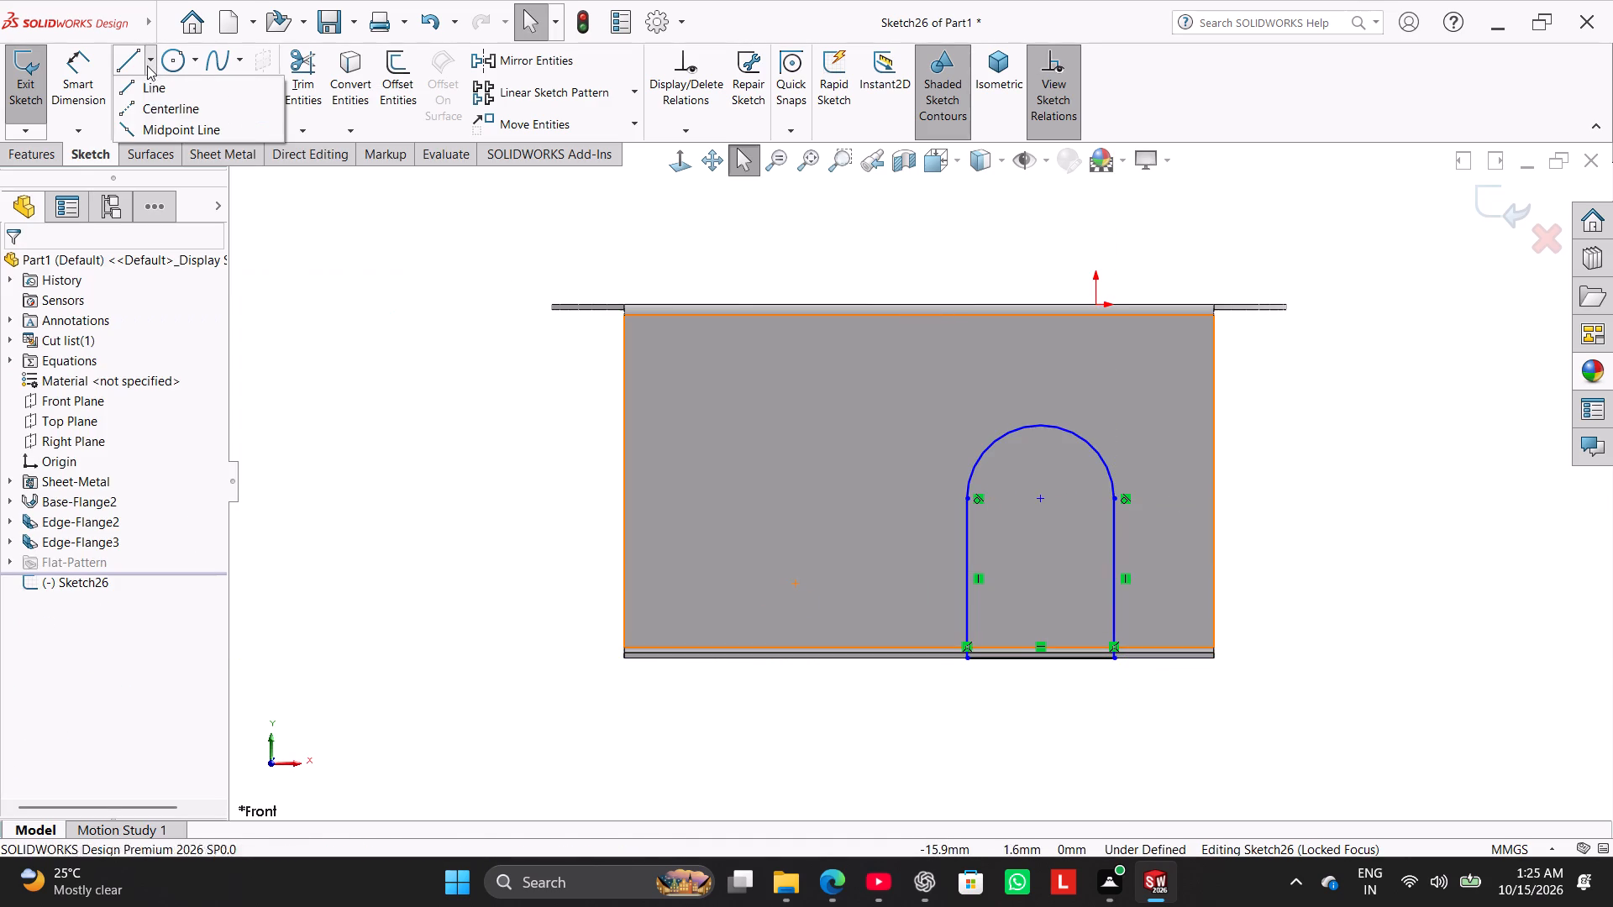
left_click(153, 107)
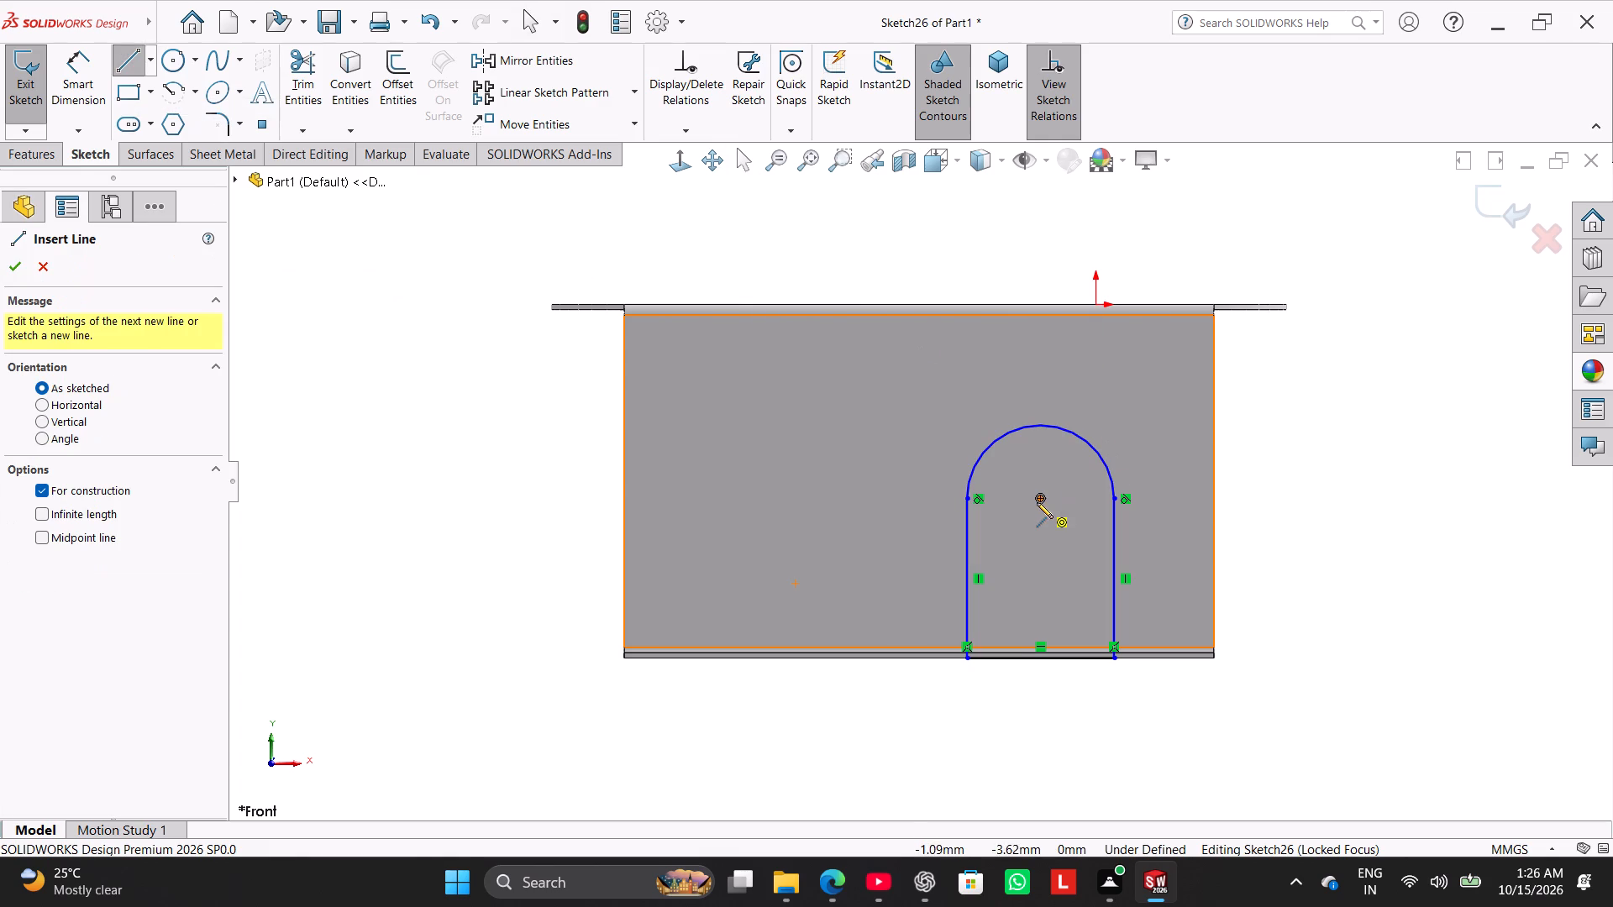
left_click(1037, 502)
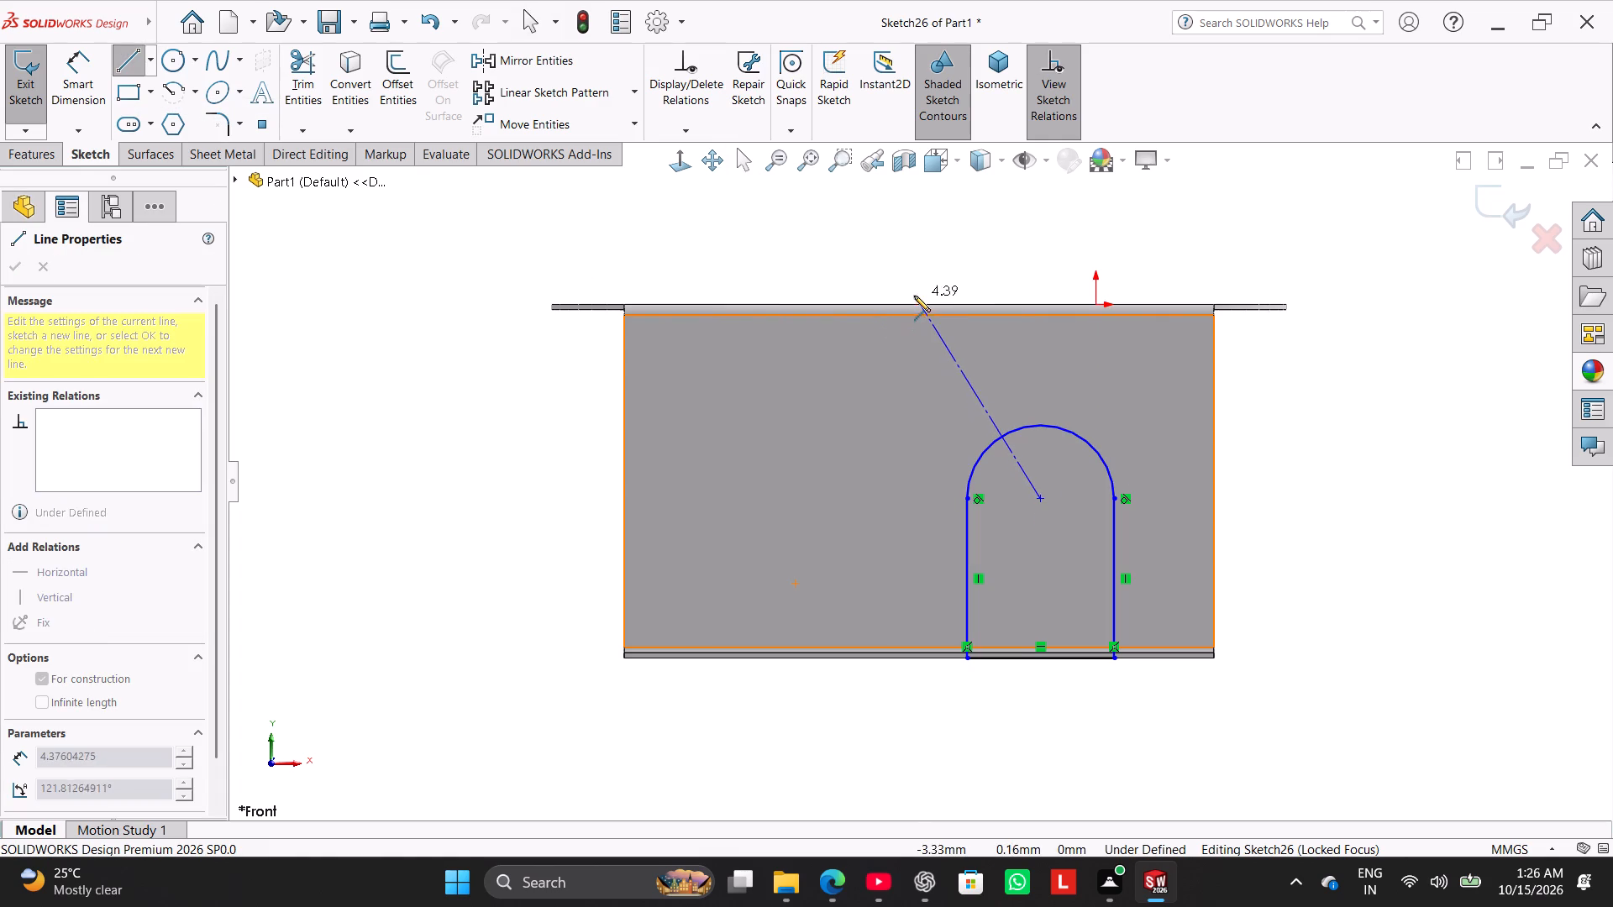
left_click(920, 302)
right_click(944, 401)
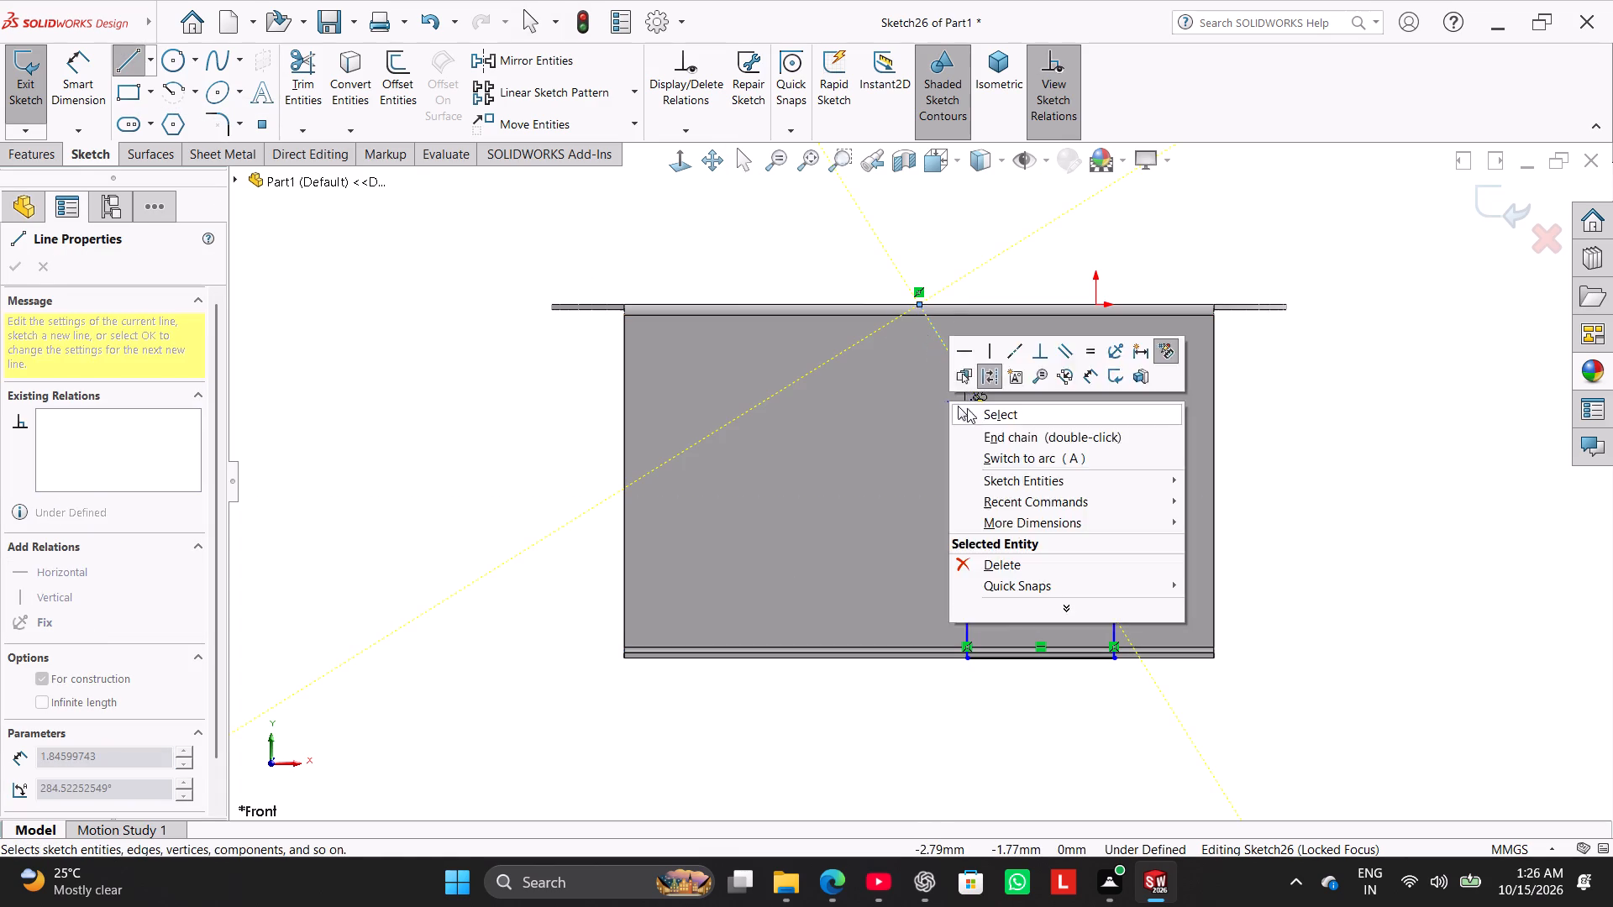
left_click(973, 413)
right_click(973, 386)
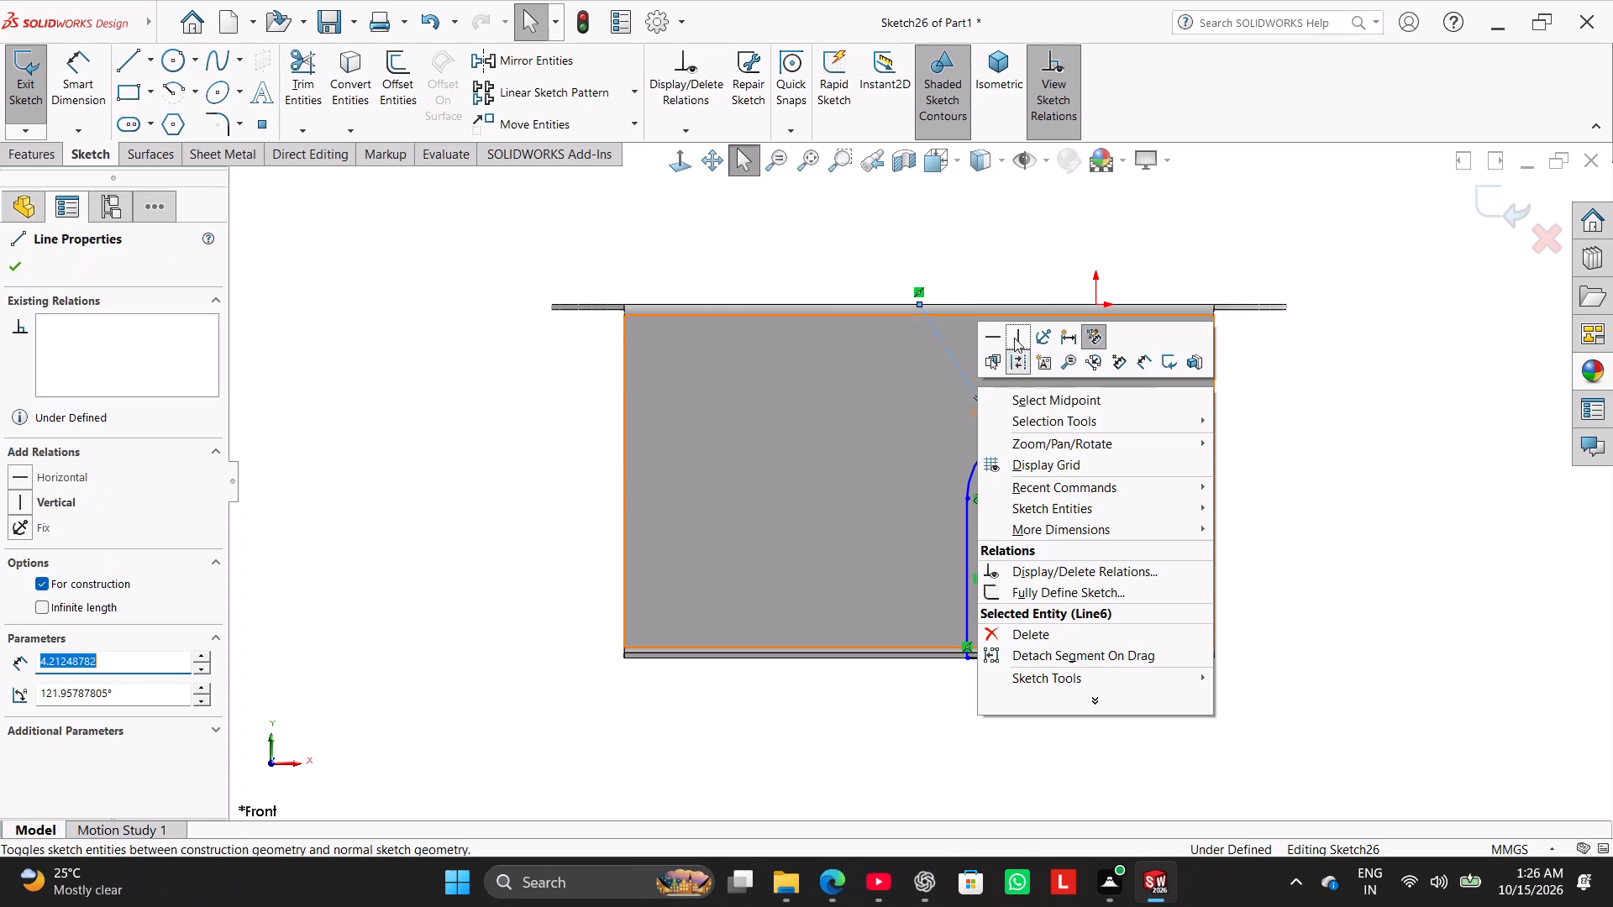
left_click(1022, 330)
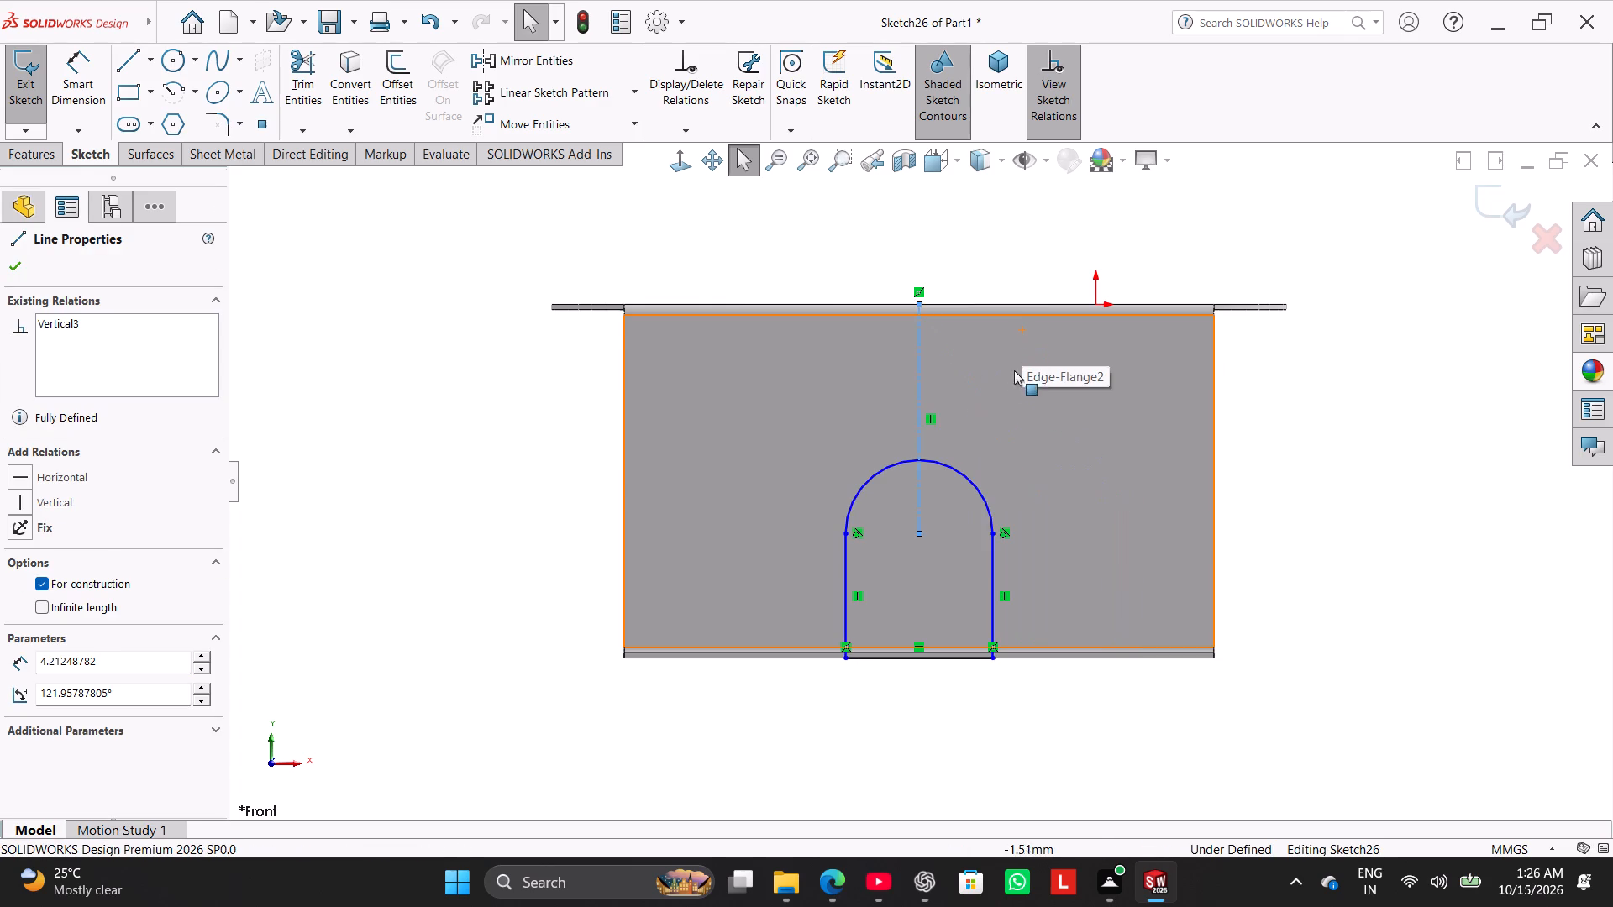
left_click(416, 517)
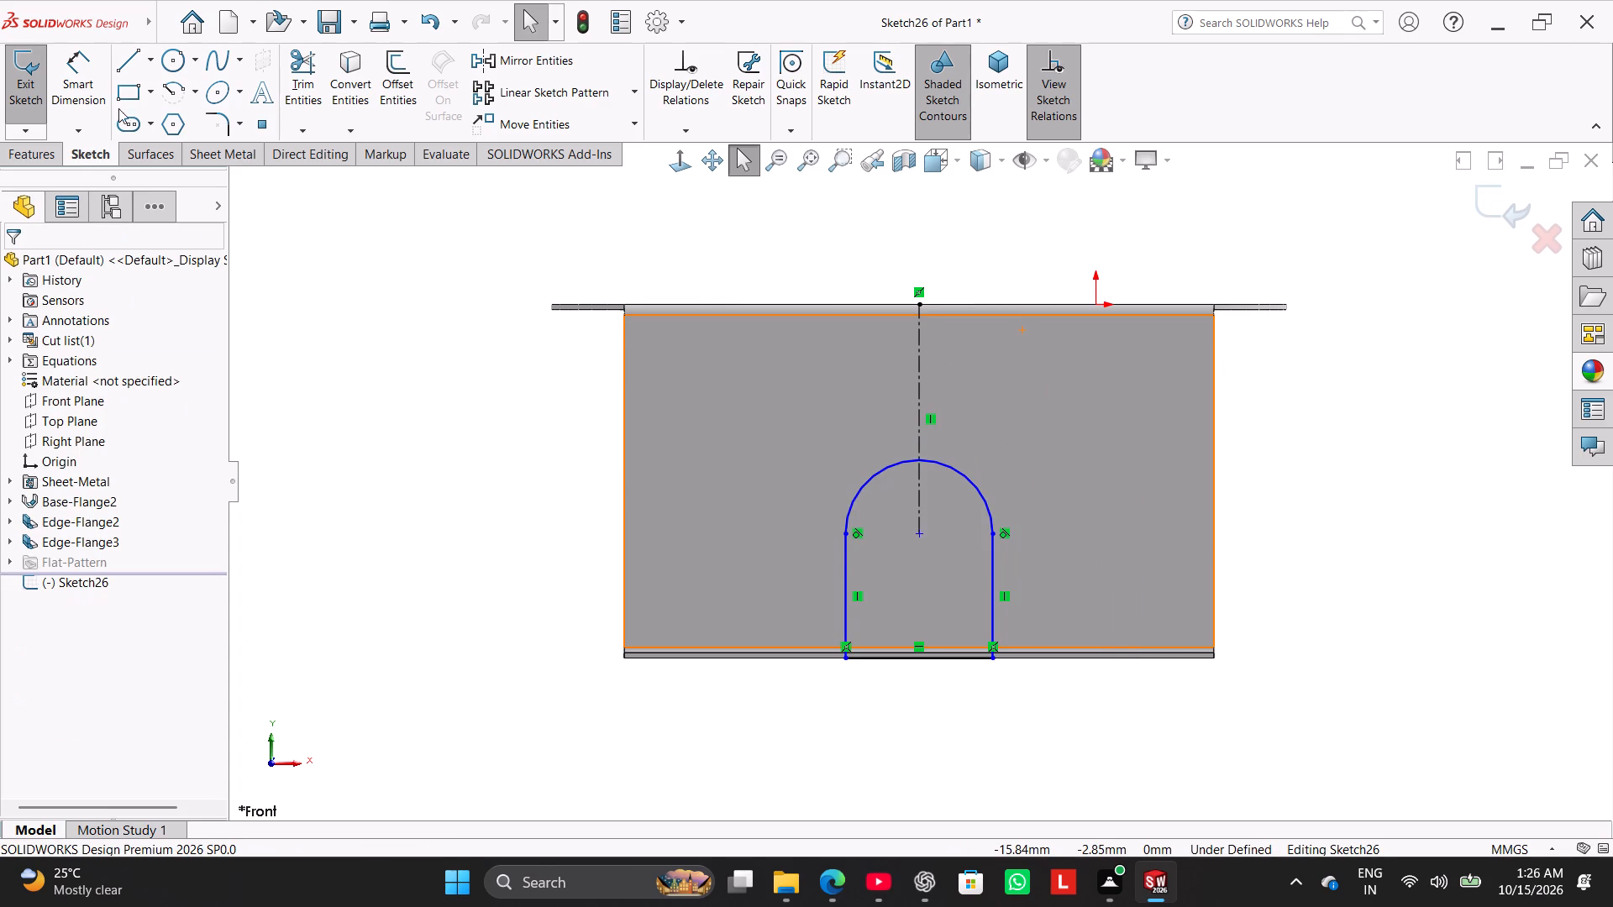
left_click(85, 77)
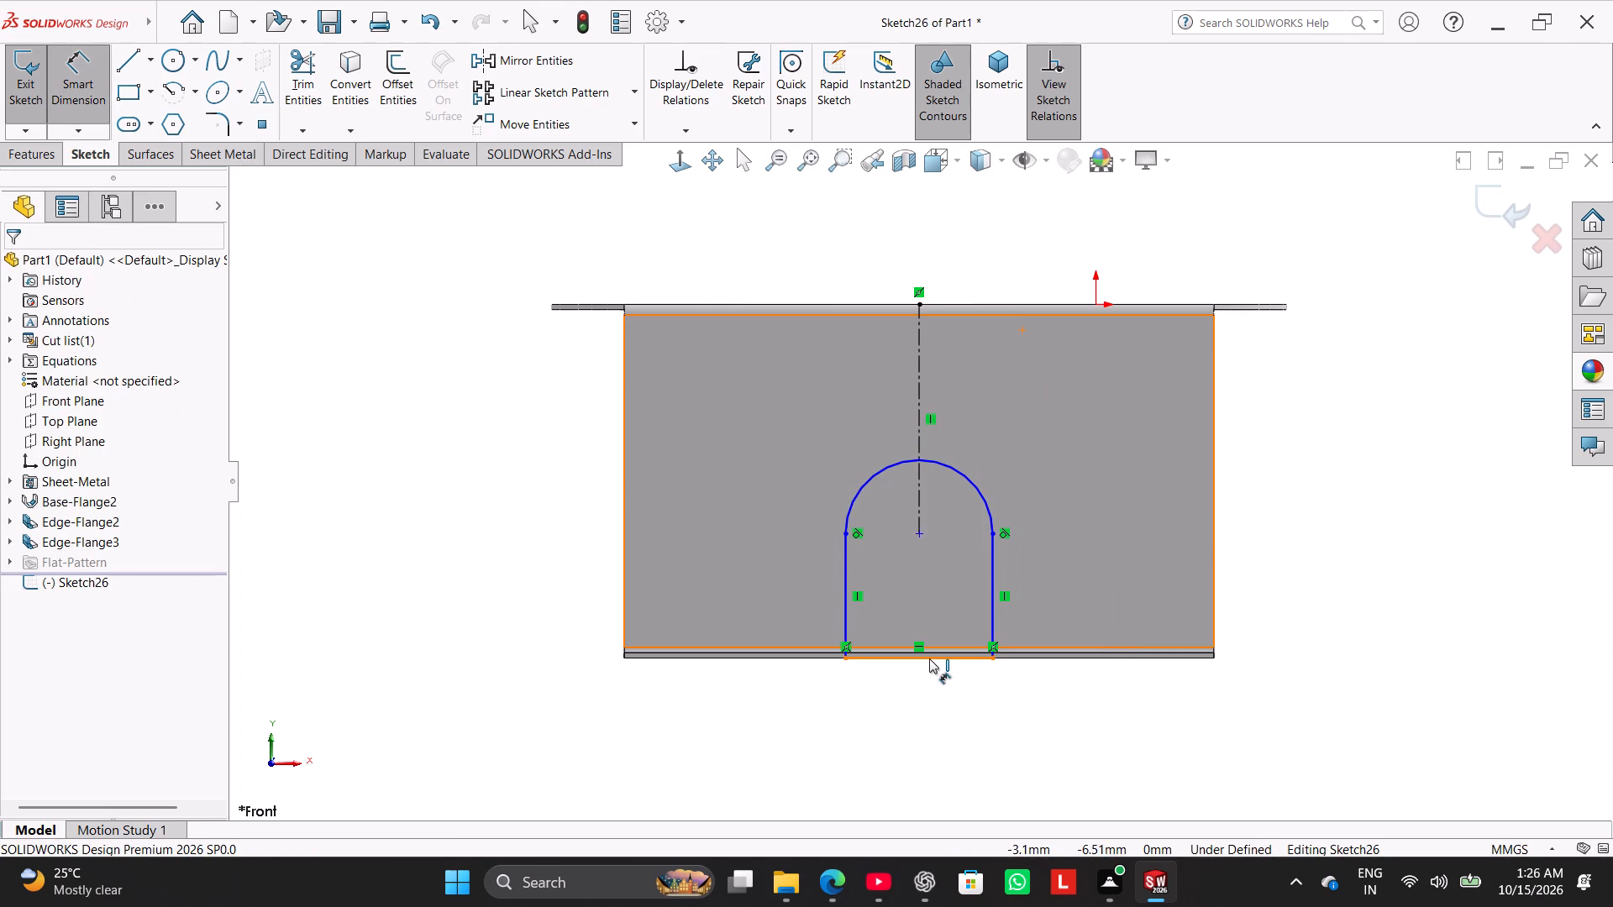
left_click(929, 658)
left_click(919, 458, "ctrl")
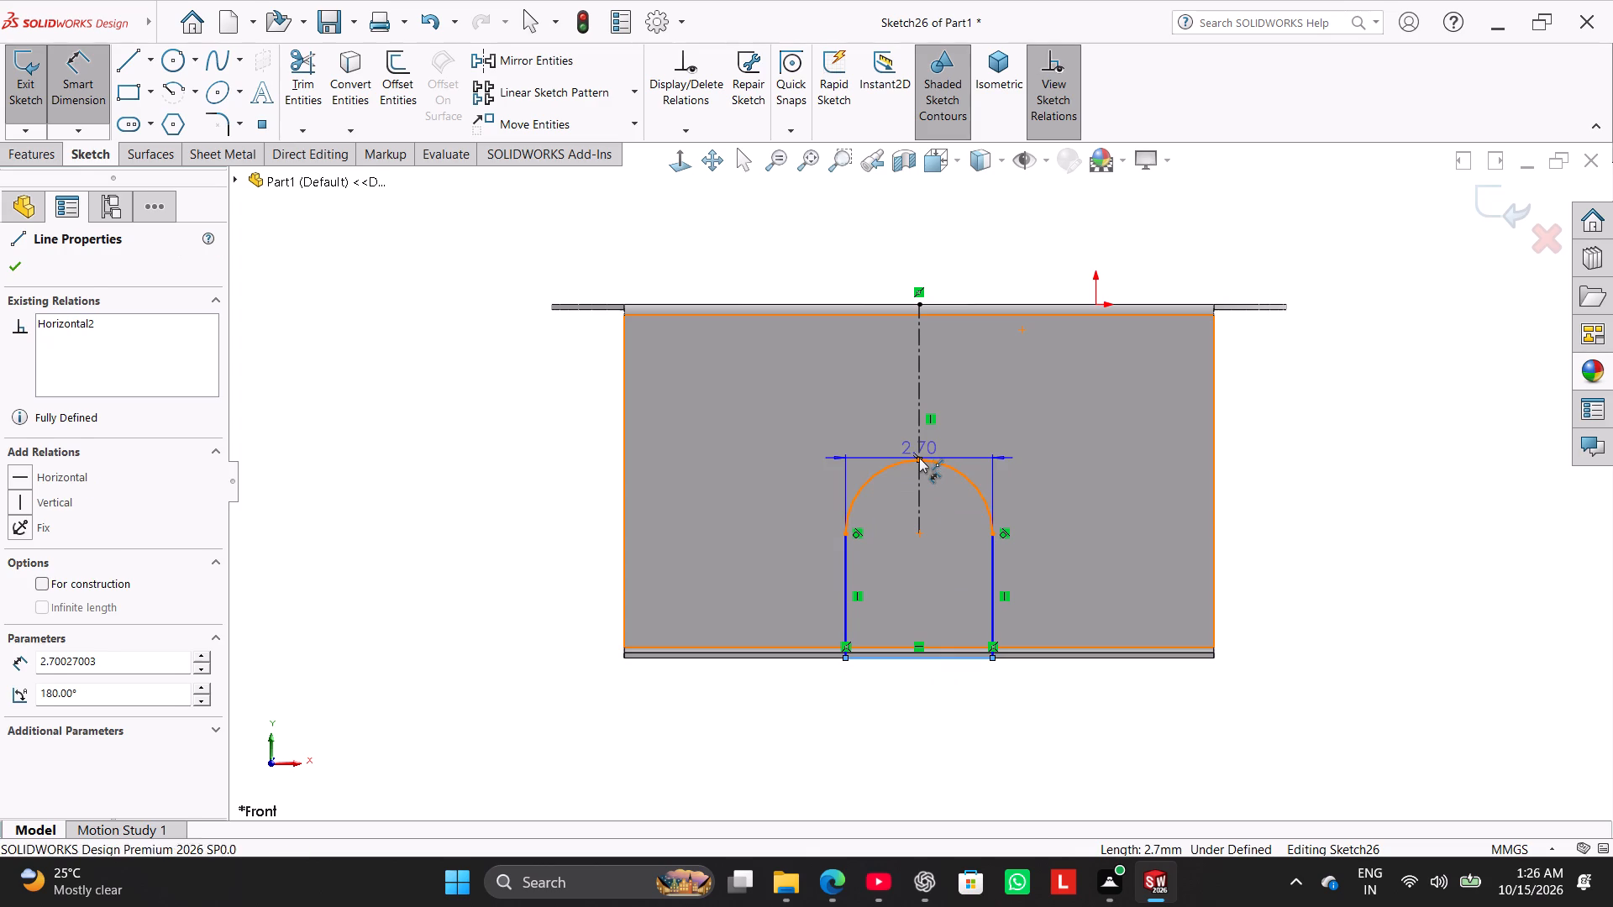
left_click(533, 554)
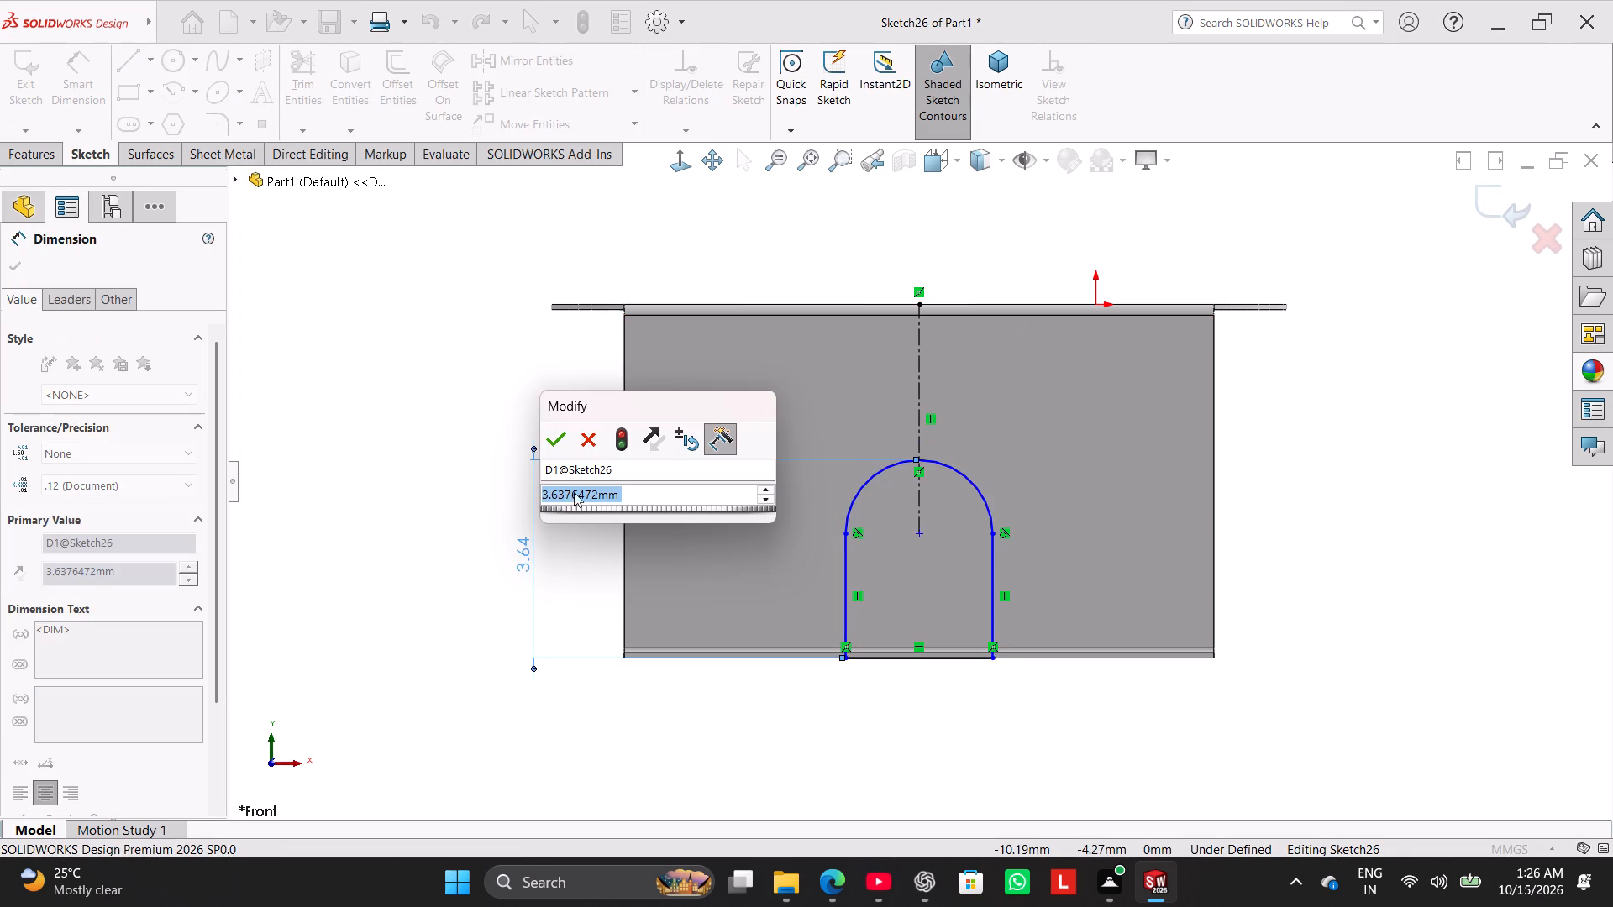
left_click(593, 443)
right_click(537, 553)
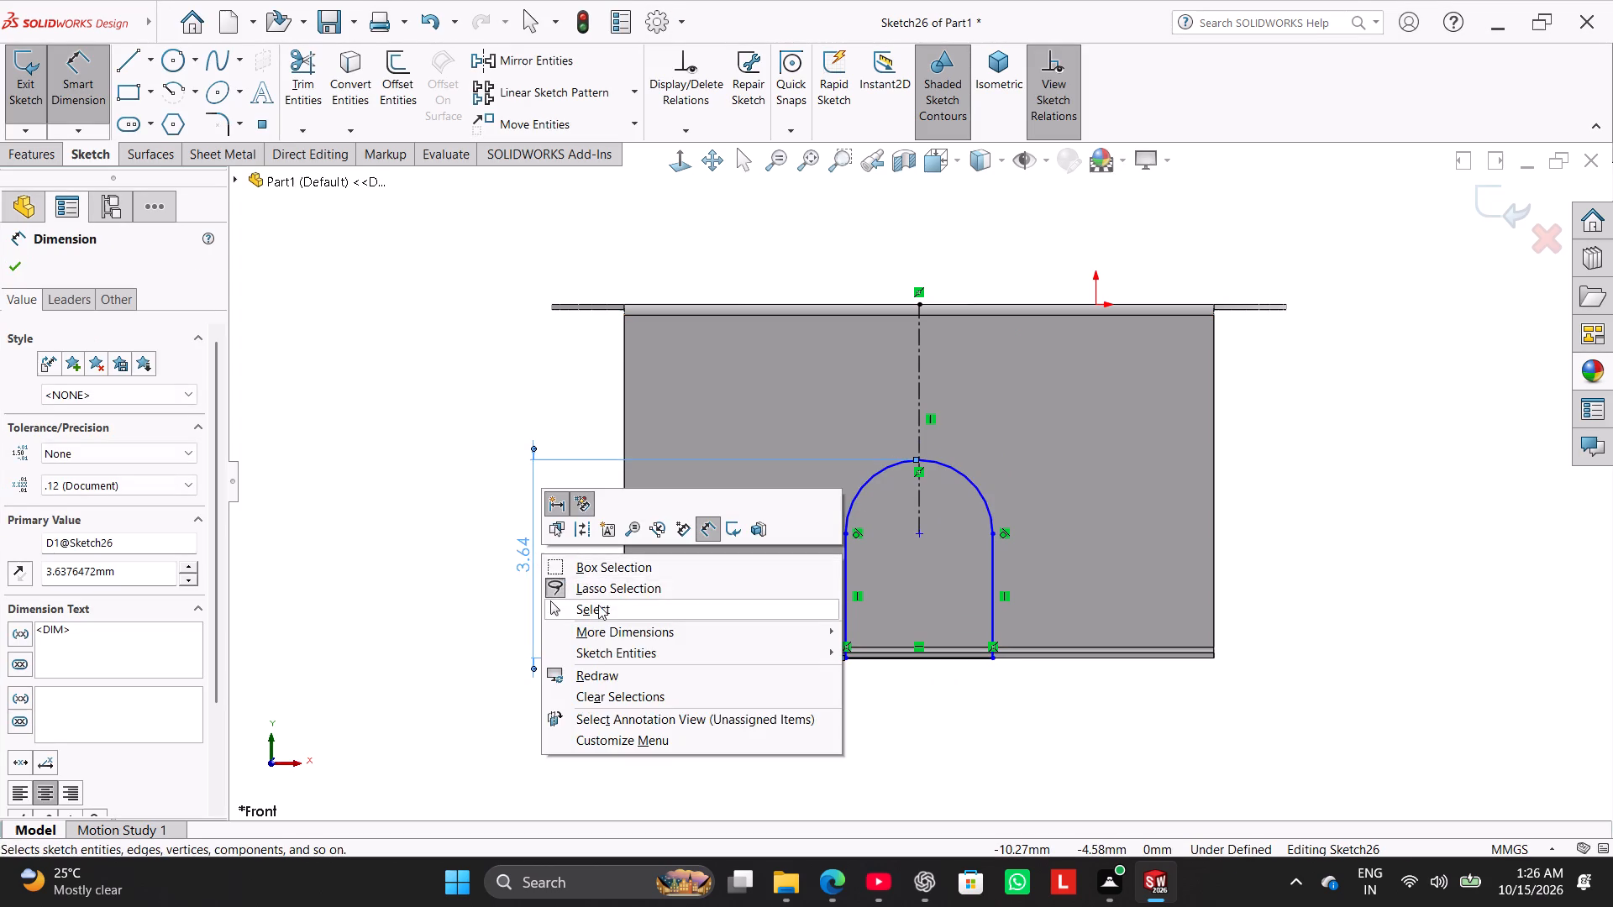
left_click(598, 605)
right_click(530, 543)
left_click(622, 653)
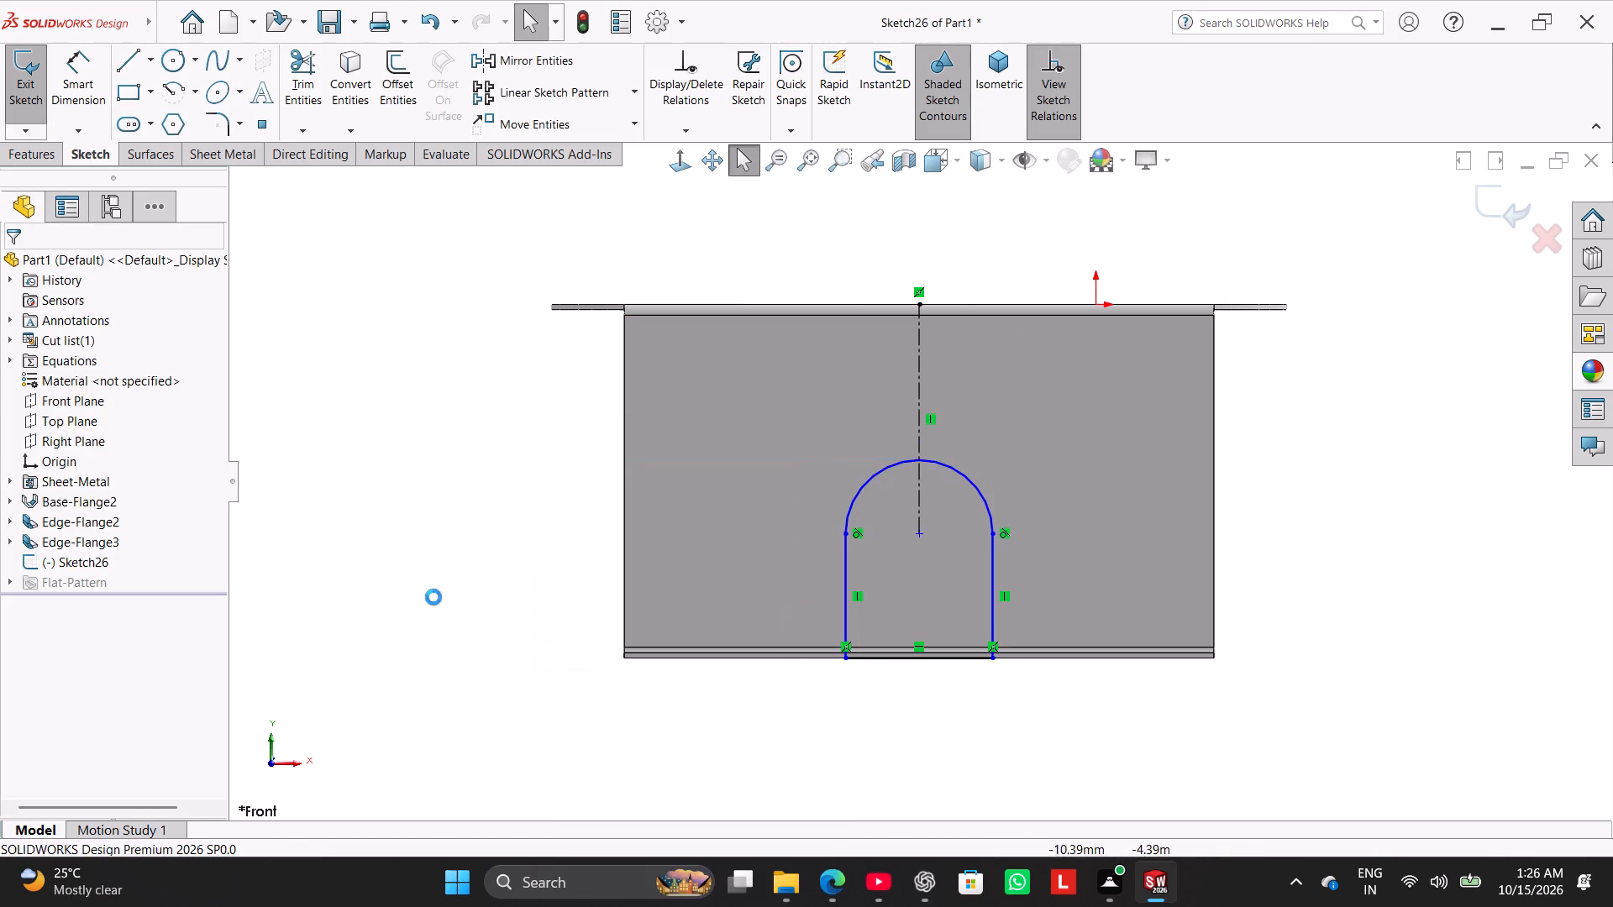
Dimension the arch's overall height from its bottom line to the arc and set it to 2.75 mm.
left_click(95, 100)
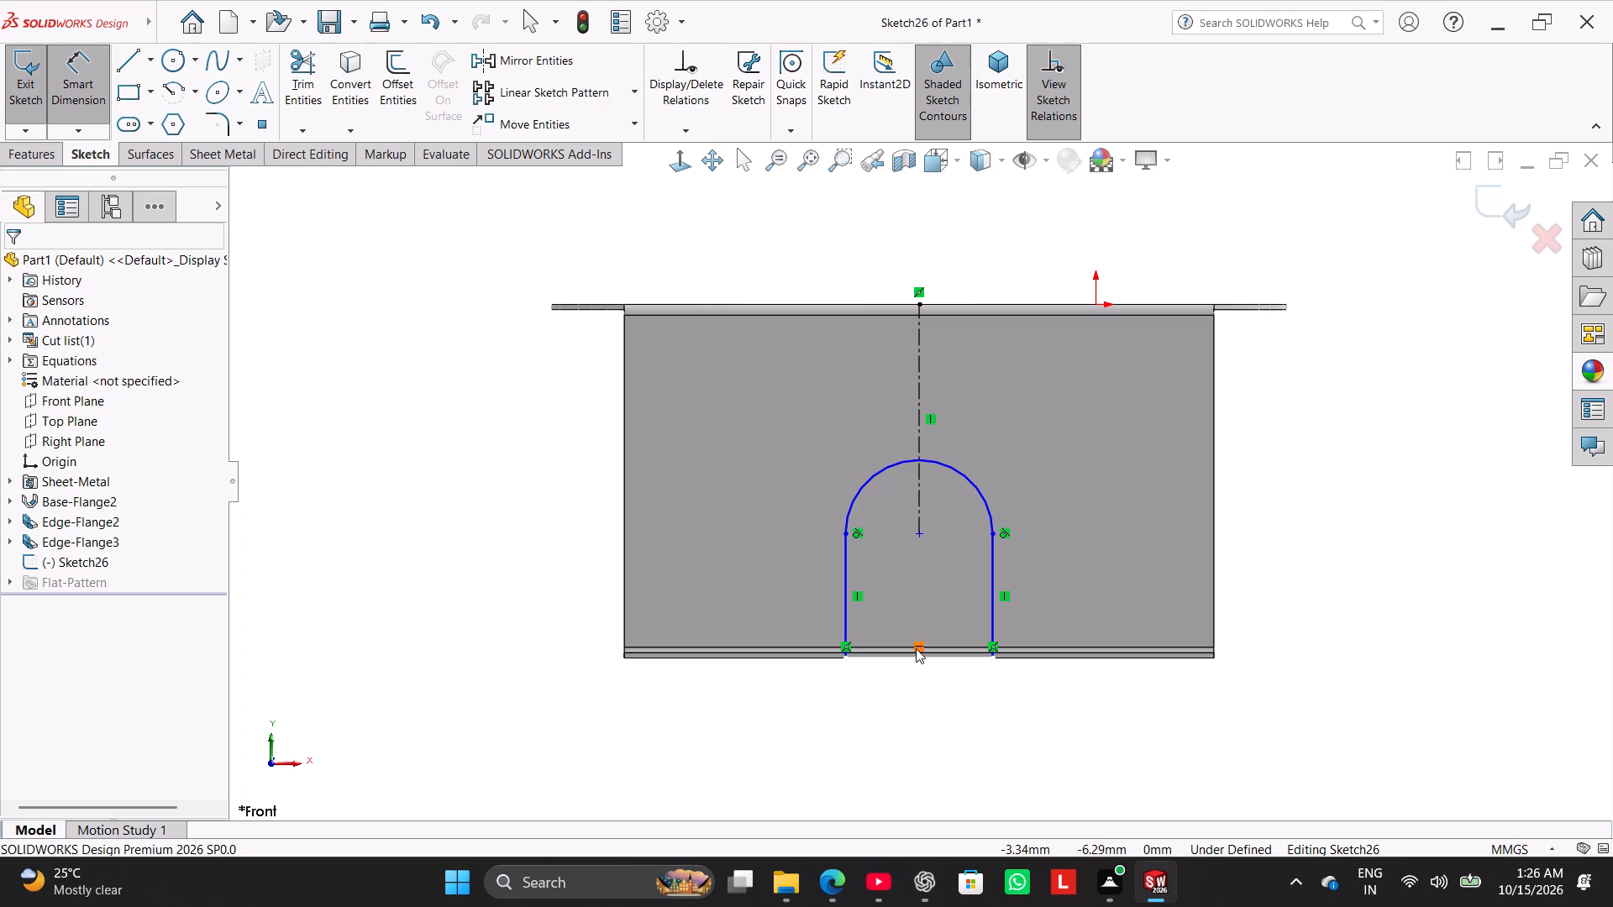
left_click(921, 657, "shift")
left_click(935, 464, "shift")
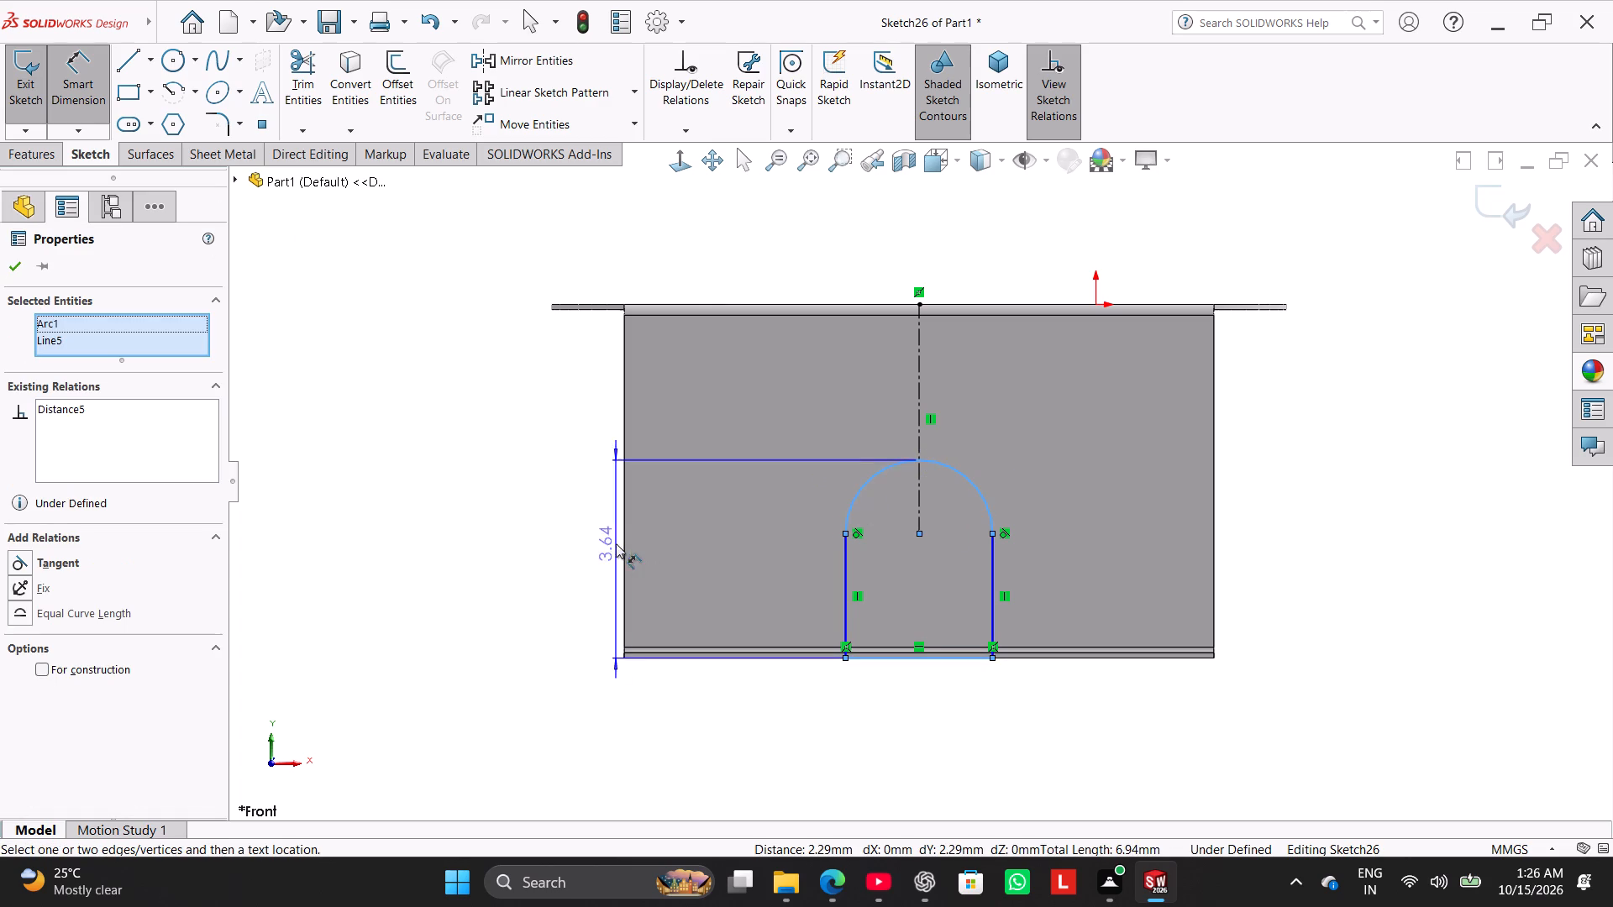
left_click(565, 540)
type("2.75")
key("Return")
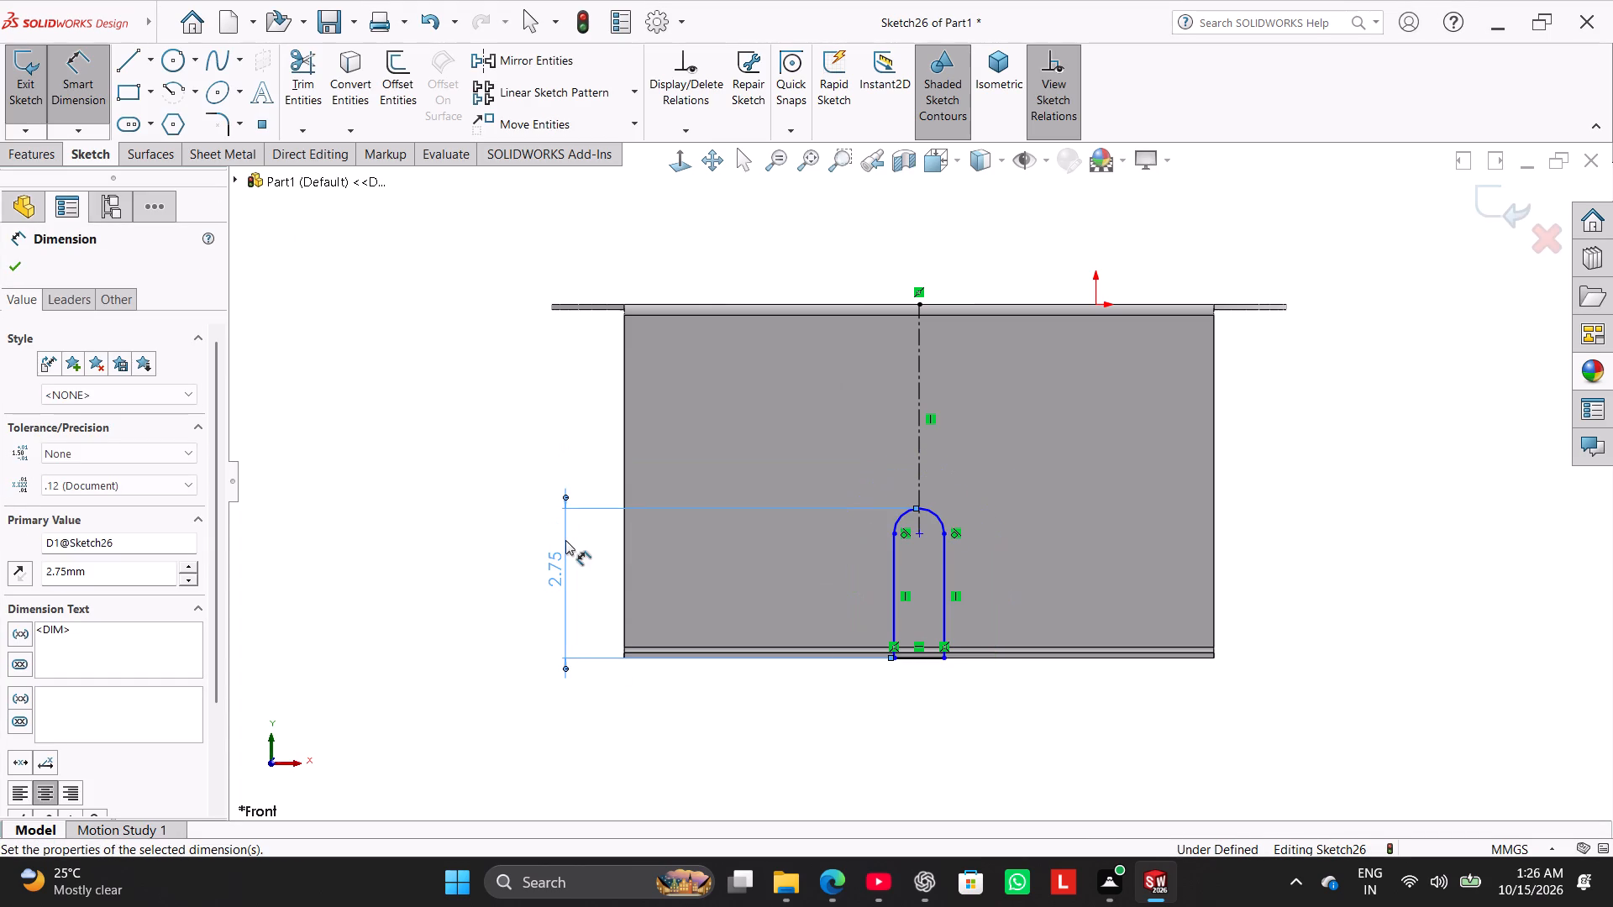
Dimension the arch's arc with a radius of 1.25 mm and leave the sketch.
scroll(945, 475, "down", 3)
left_click(922, 556)
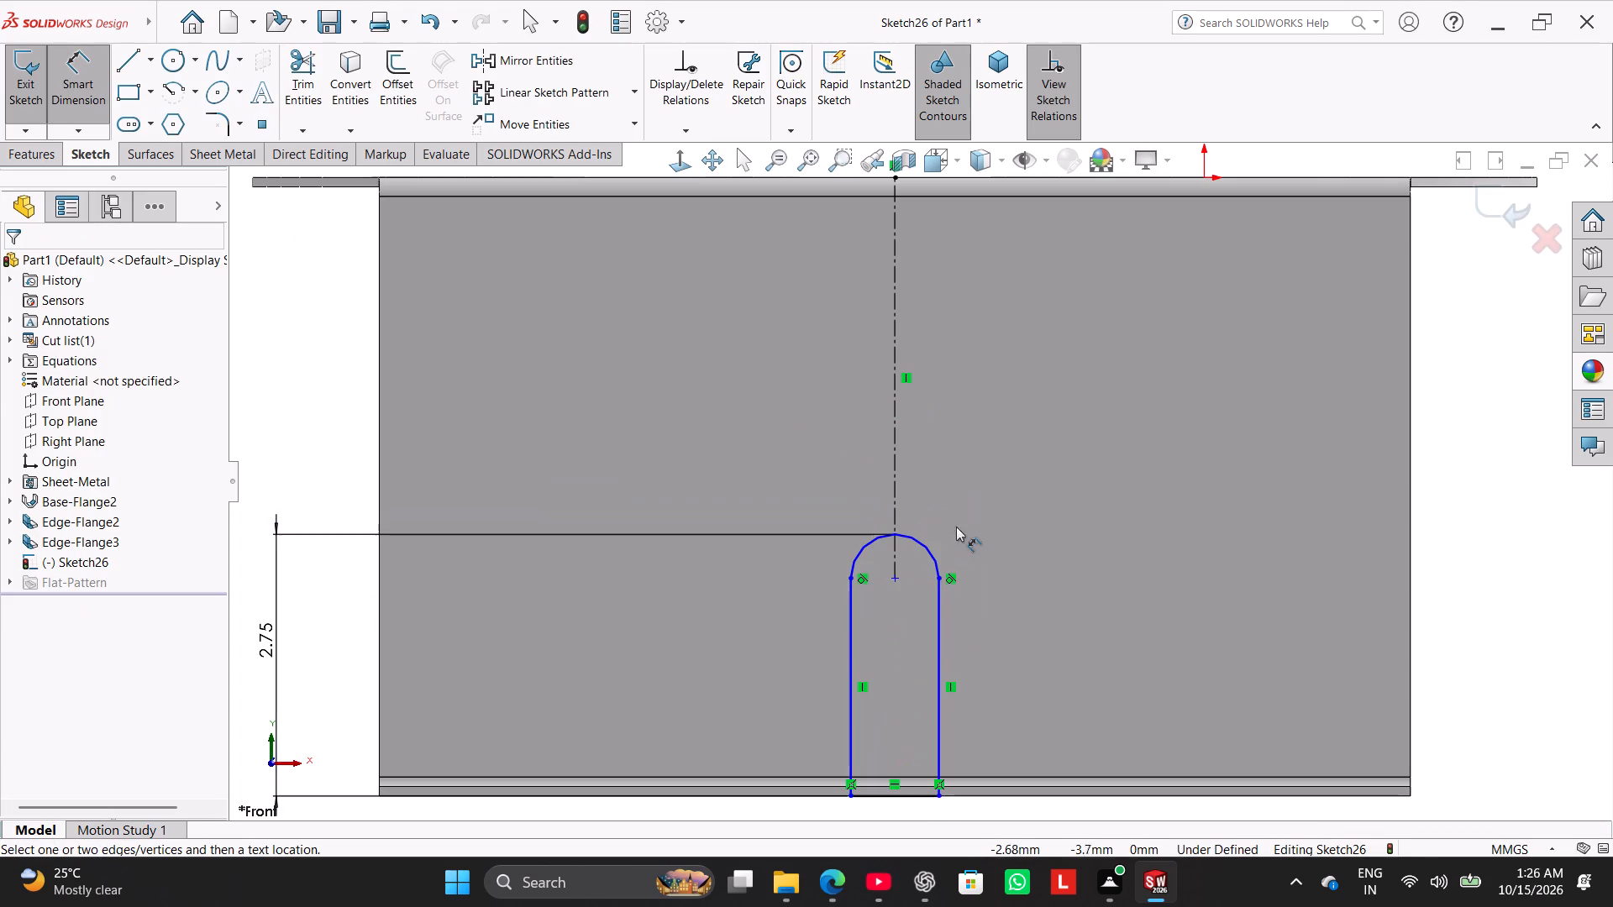
left_click(920, 548)
left_click(1038, 464)
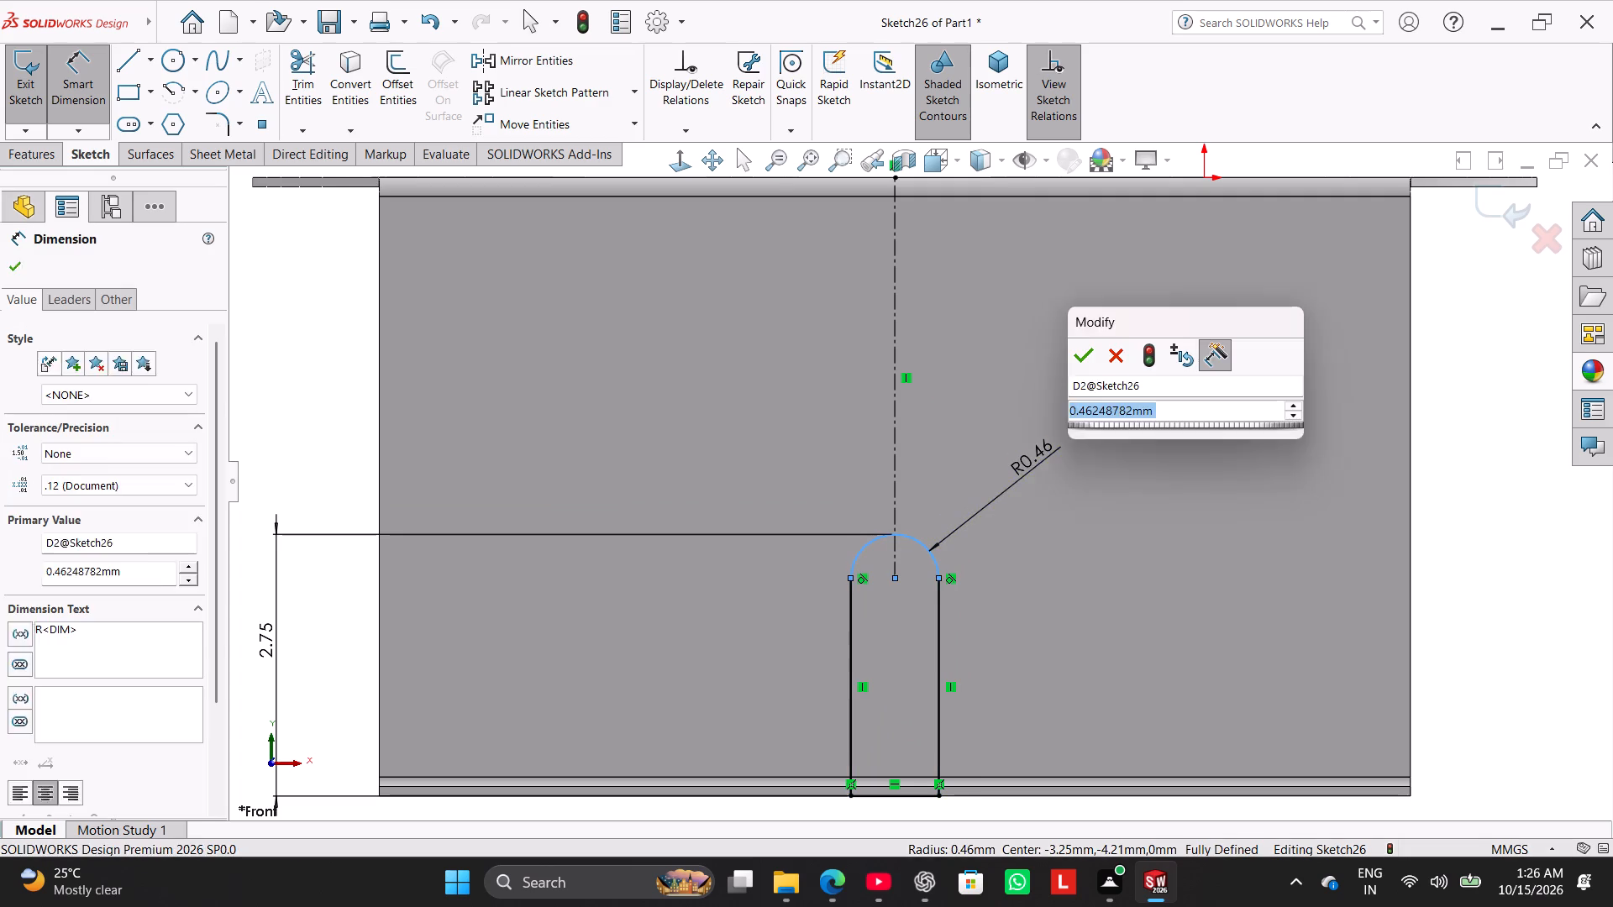
type("1.25")
key("Return")
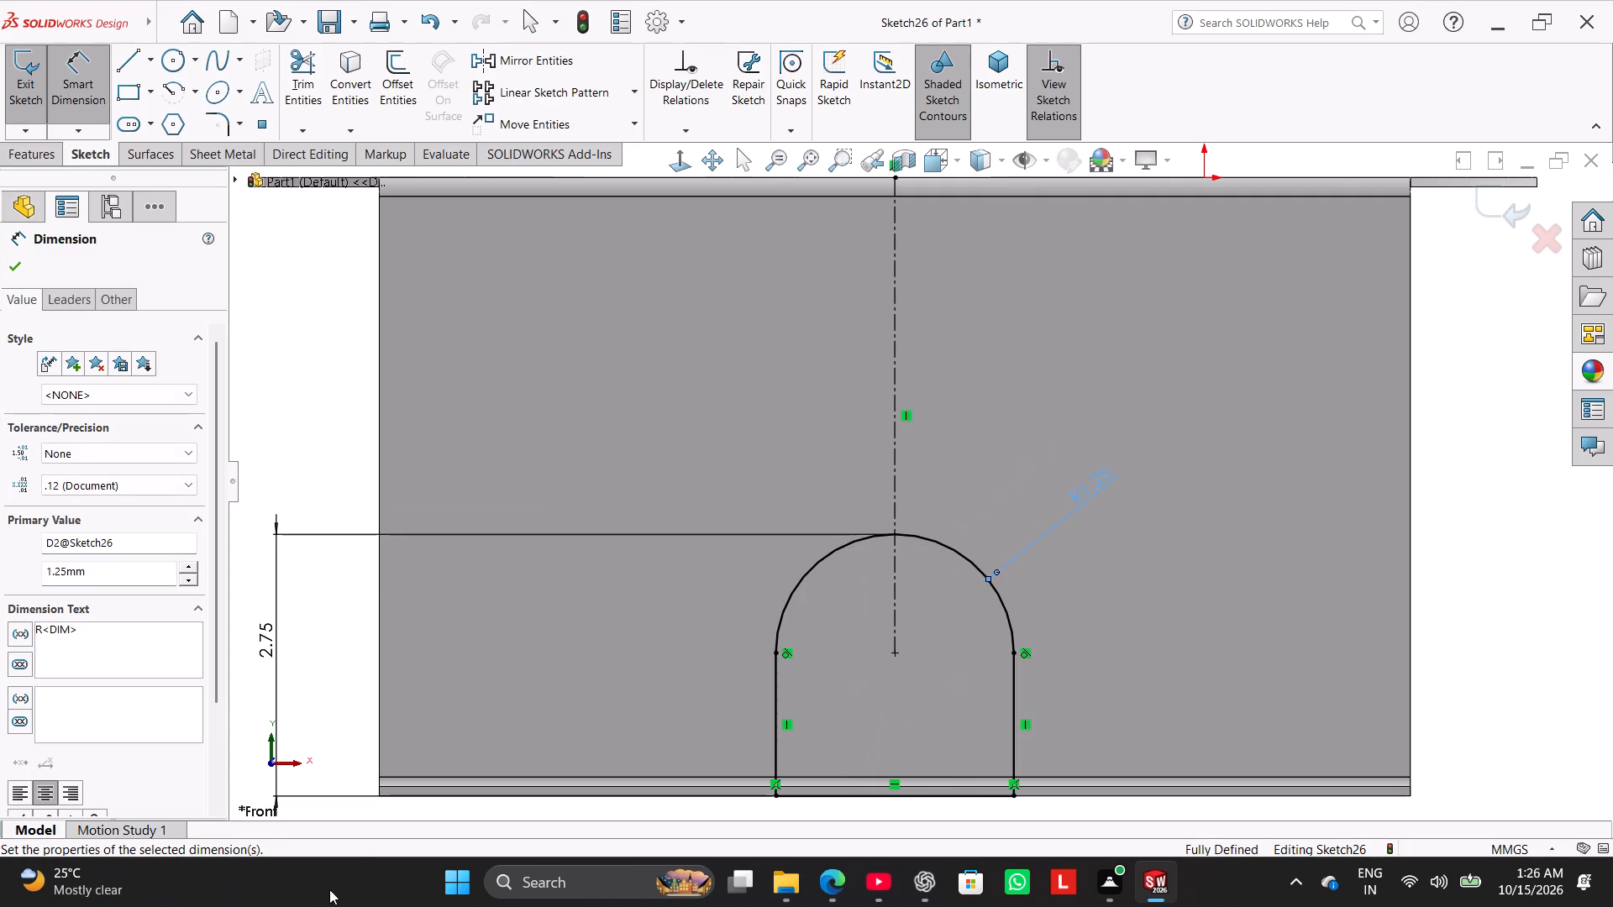
scroll(355, 849, "up", 7)
right_click(426, 433)
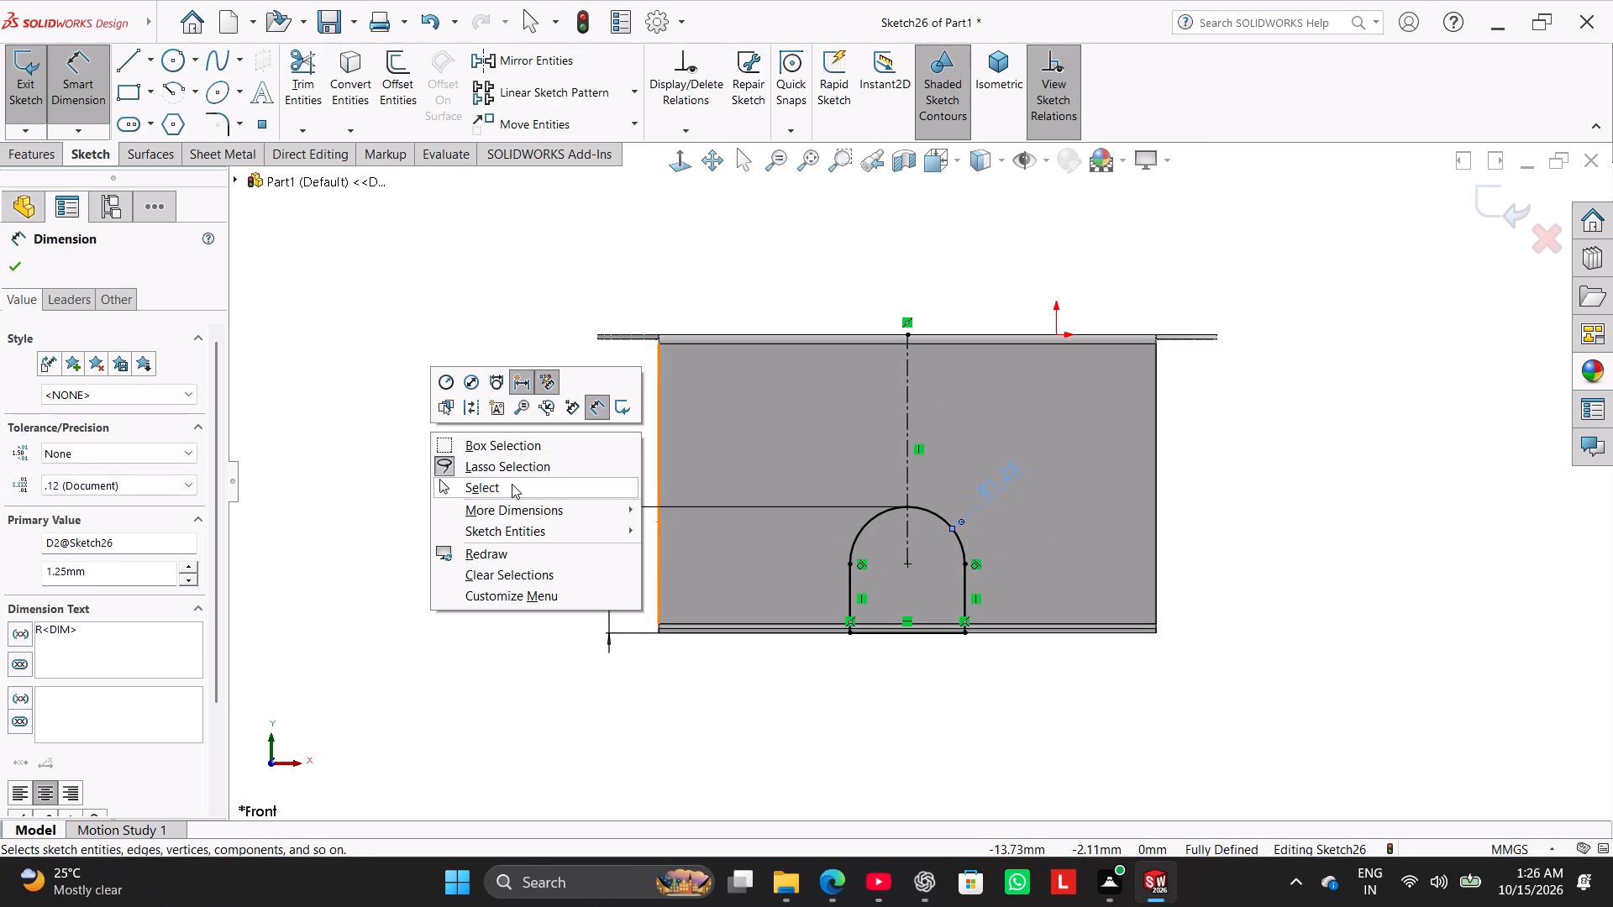
left_click(512, 484)
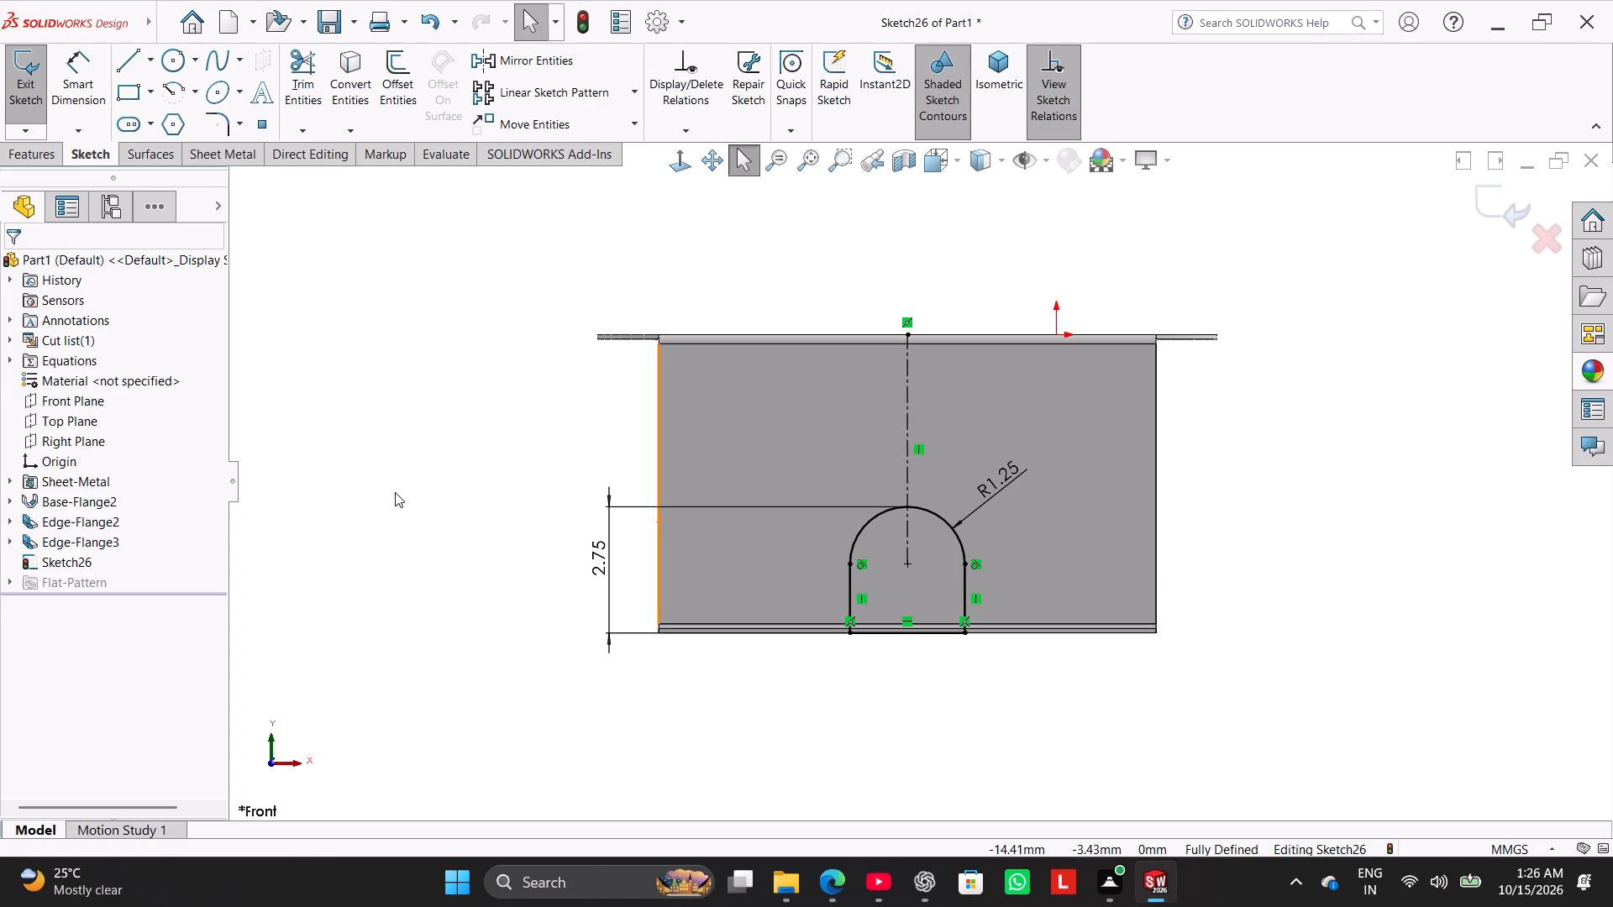
right_click_drag(395, 492, 498, 439)
right_click(468, 464)
left_click(444, 478)
Cut-extrude the arch sketch through both side walls using Through All - Both with a normal, geometry-optimized cut.
right_click_drag(446, 478, 574, 338)
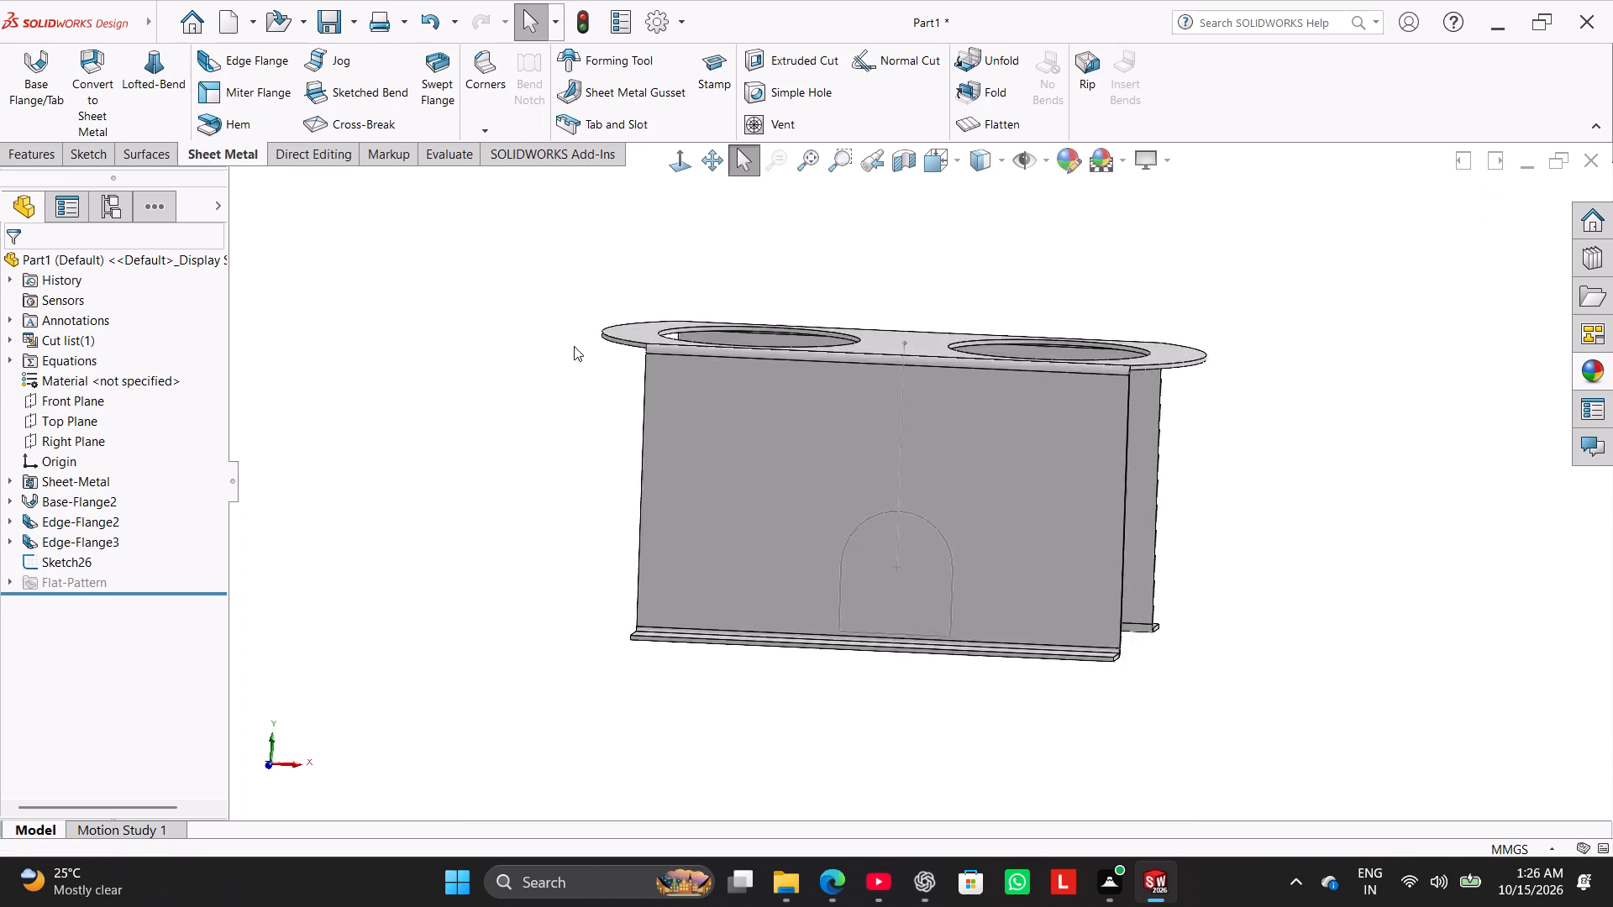
left_click(405, 454)
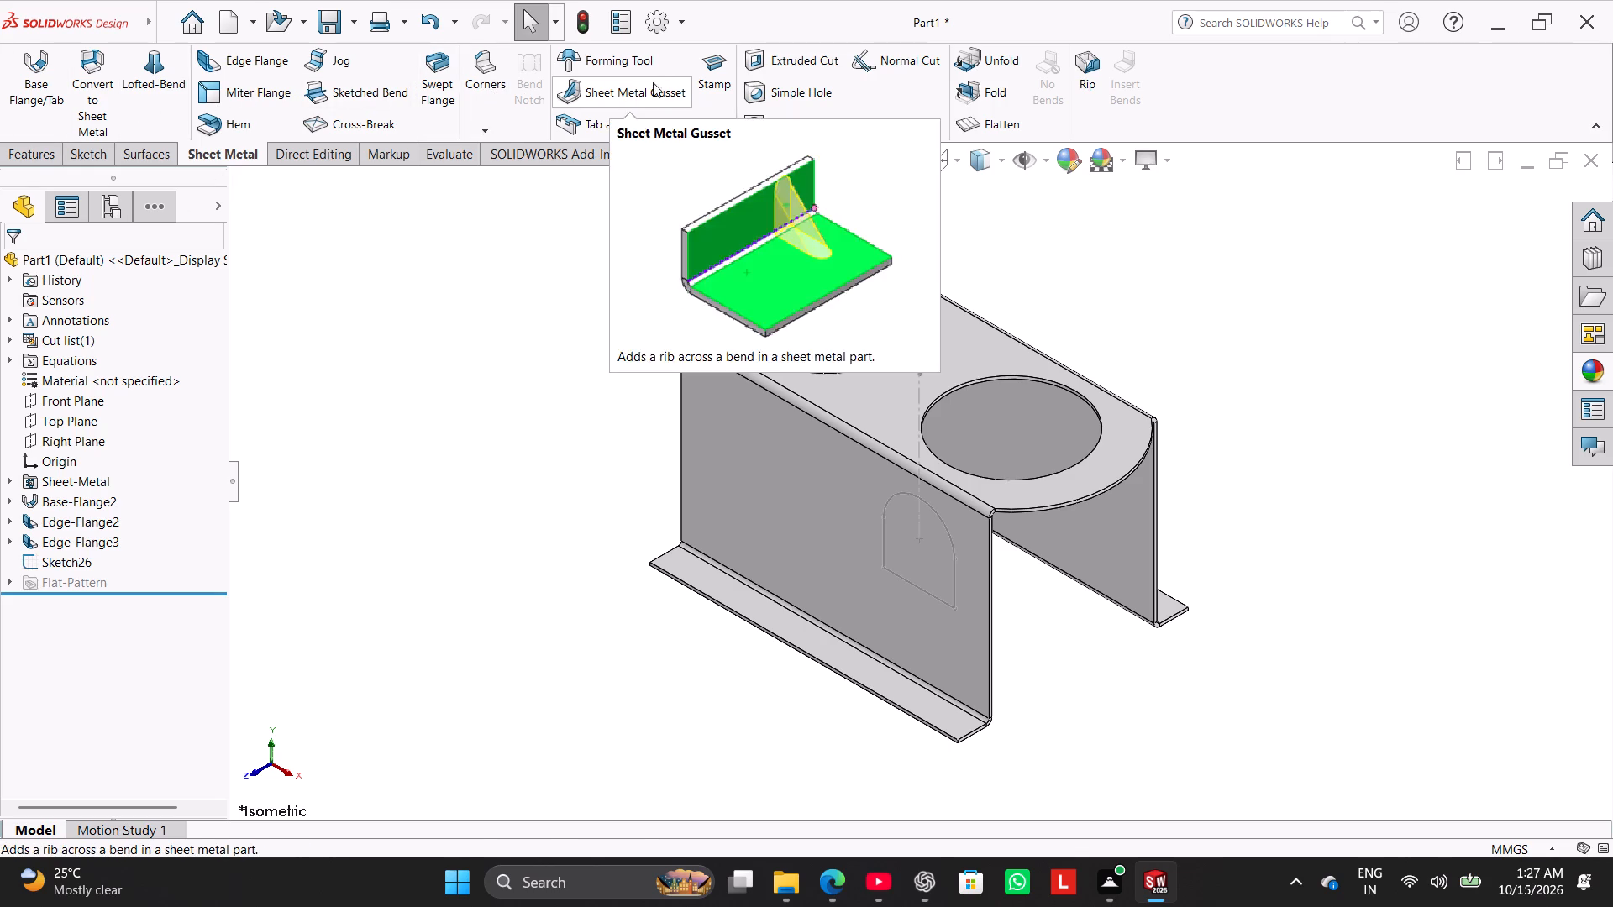
left_click(820, 68)
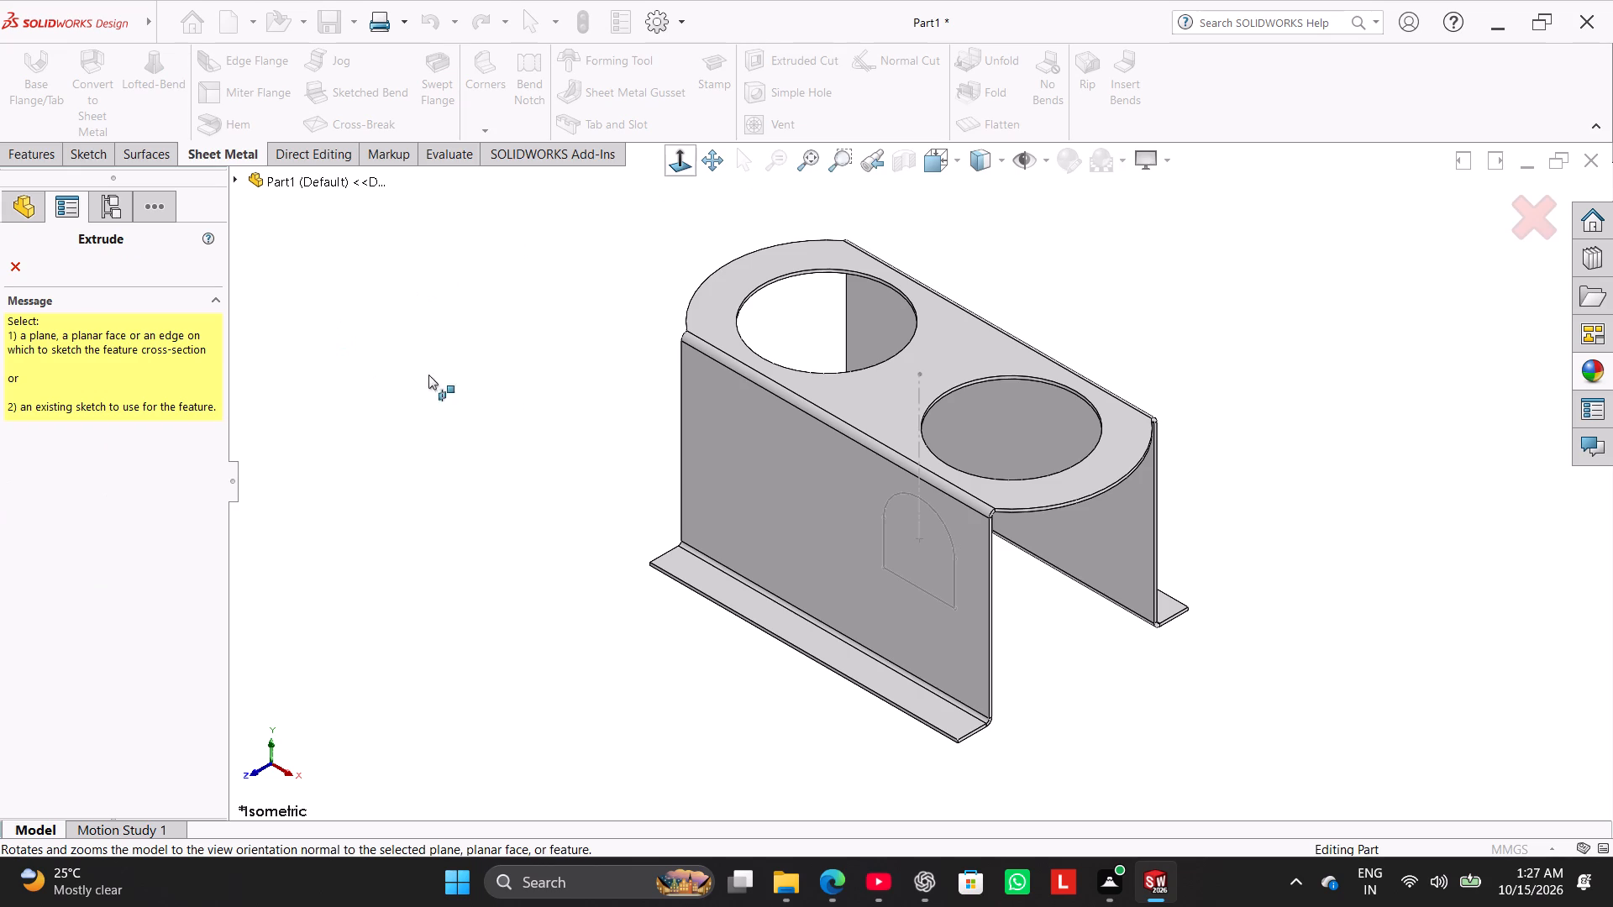
left_click(893, 496)
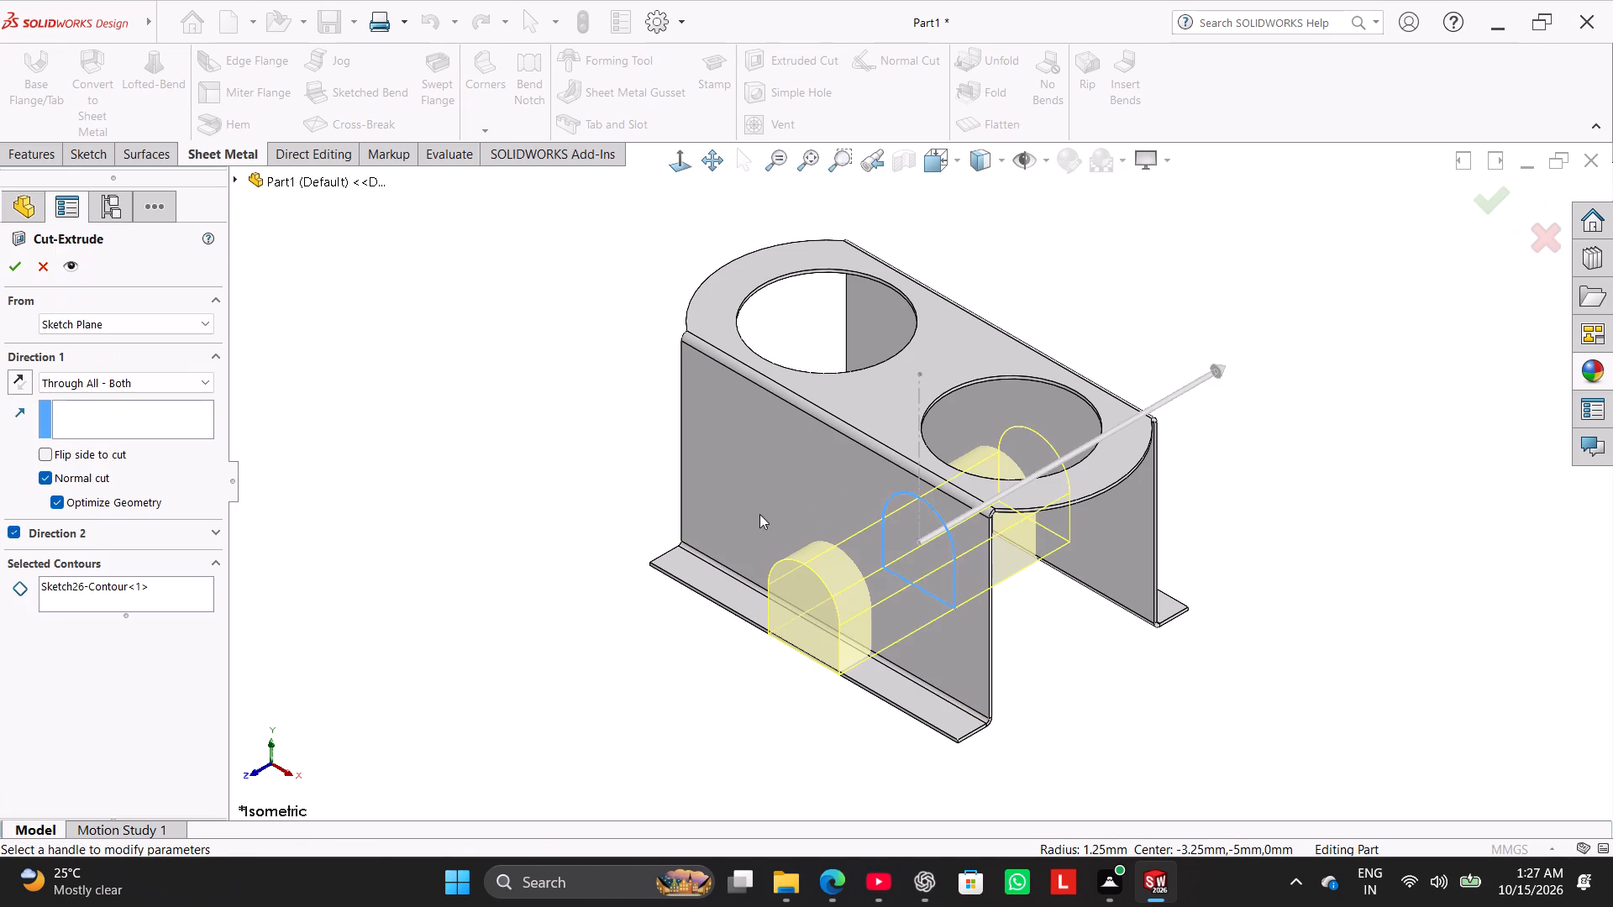
middle_click_drag(572, 523, 560, 468)
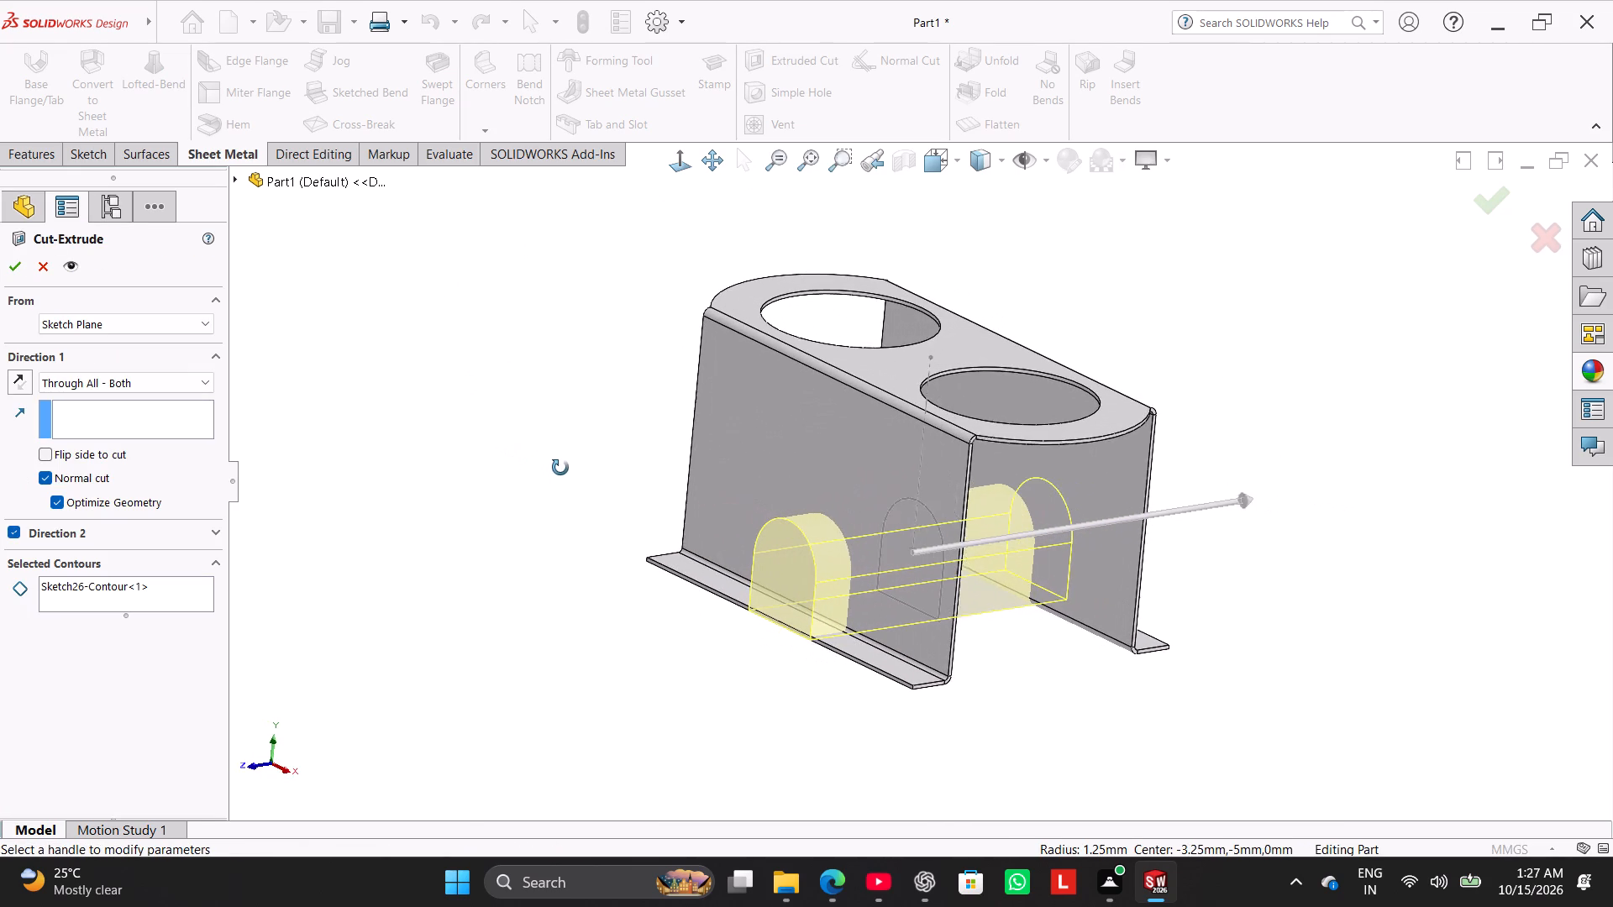
middle_click_drag(560, 468, 569, 469)
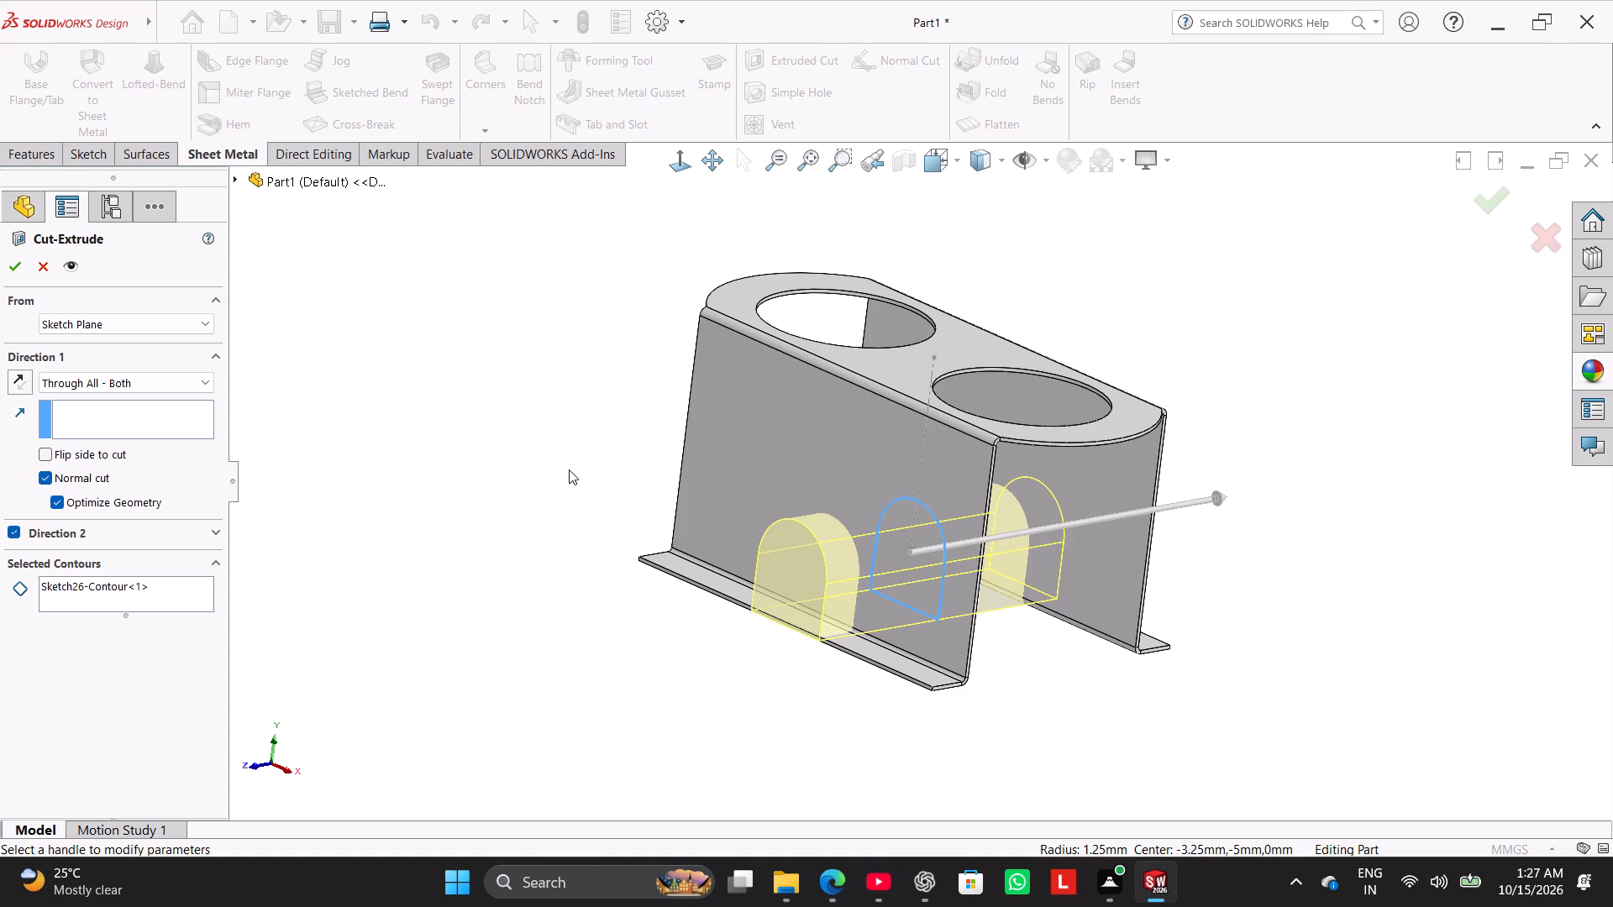
middle_click_drag(369, 437, 331, 421)
middle_click_drag(331, 421, 296, 472)
left_click(8, 267)
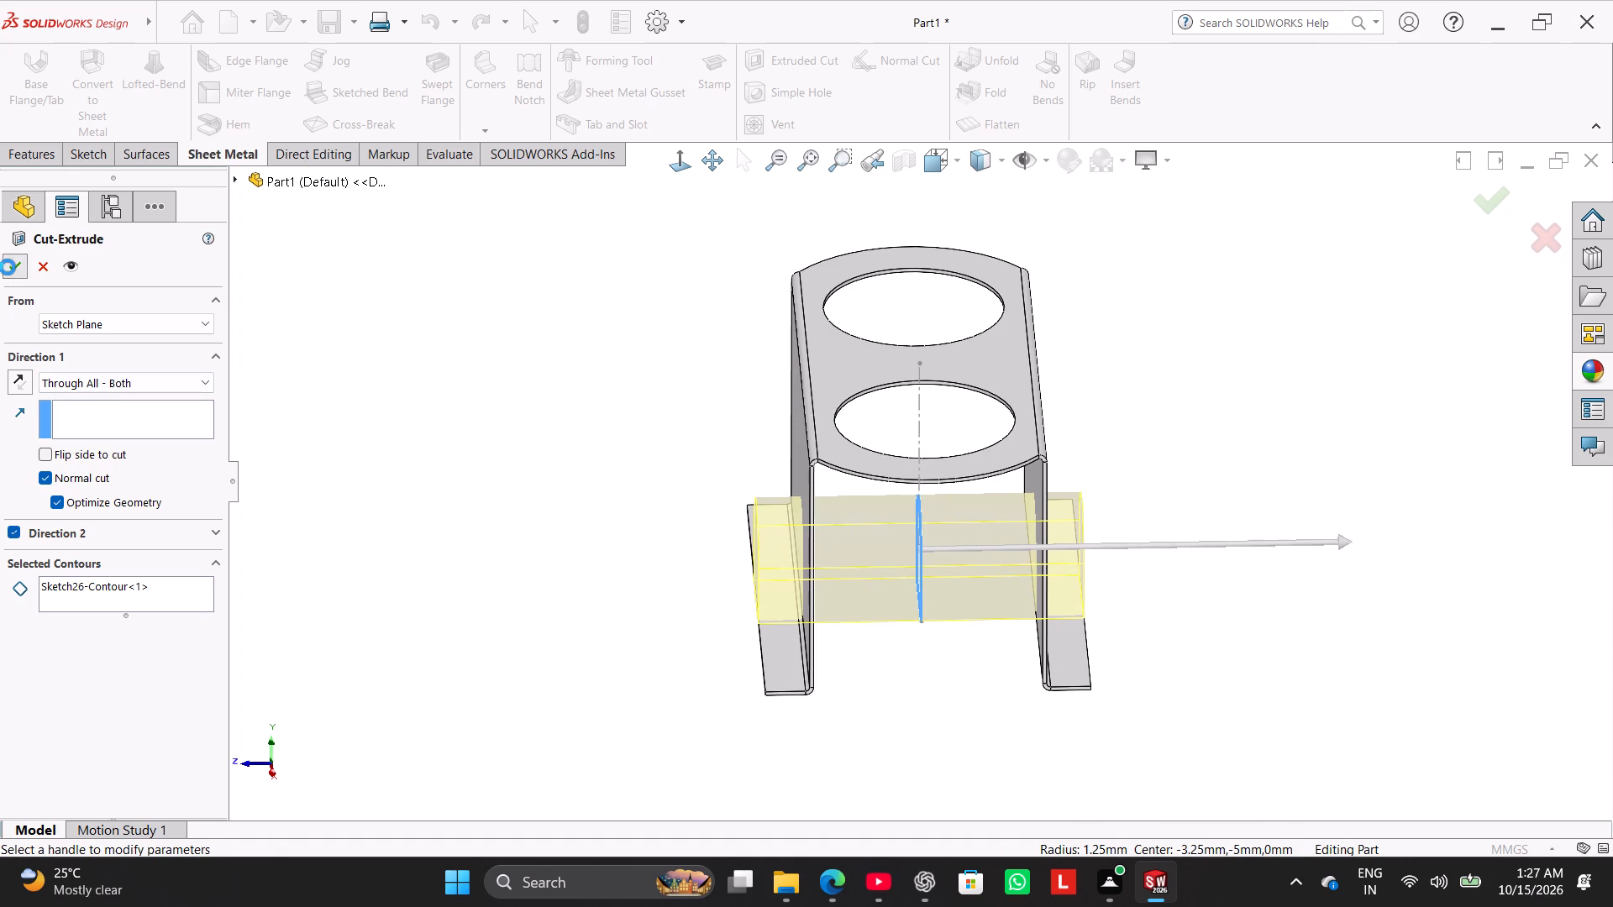
middle_click_drag(424, 430, 533, 464)
right_click_drag(428, 524, 657, 364)
left_click(439, 442)
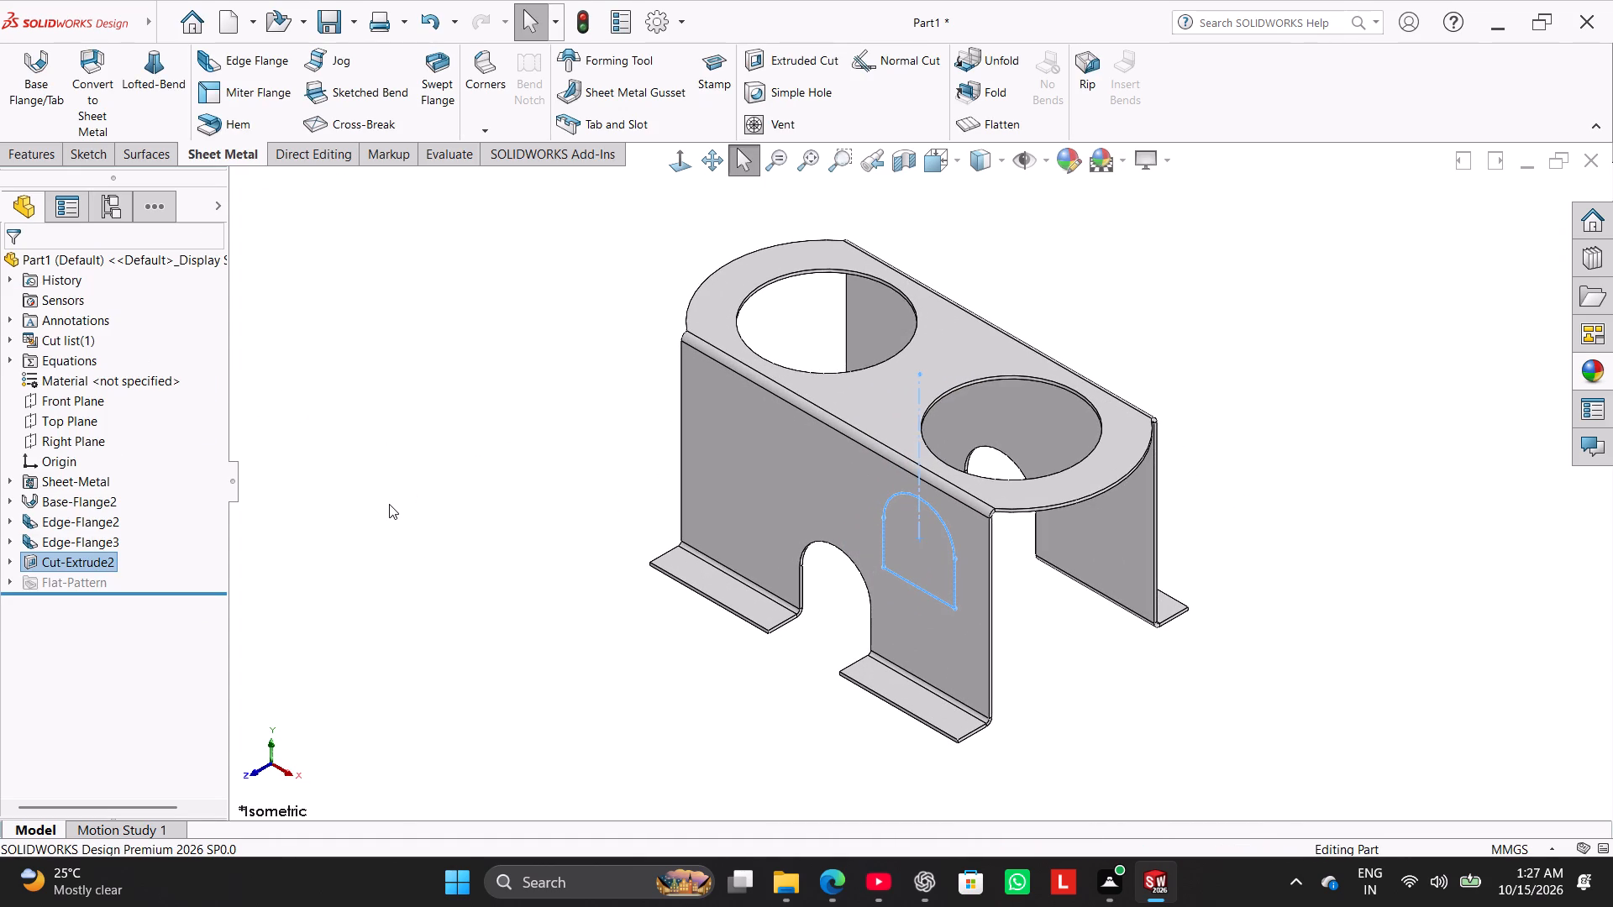
middle_click_drag(411, 503, 510, 538)
right_click_drag(506, 538, 708, 362)
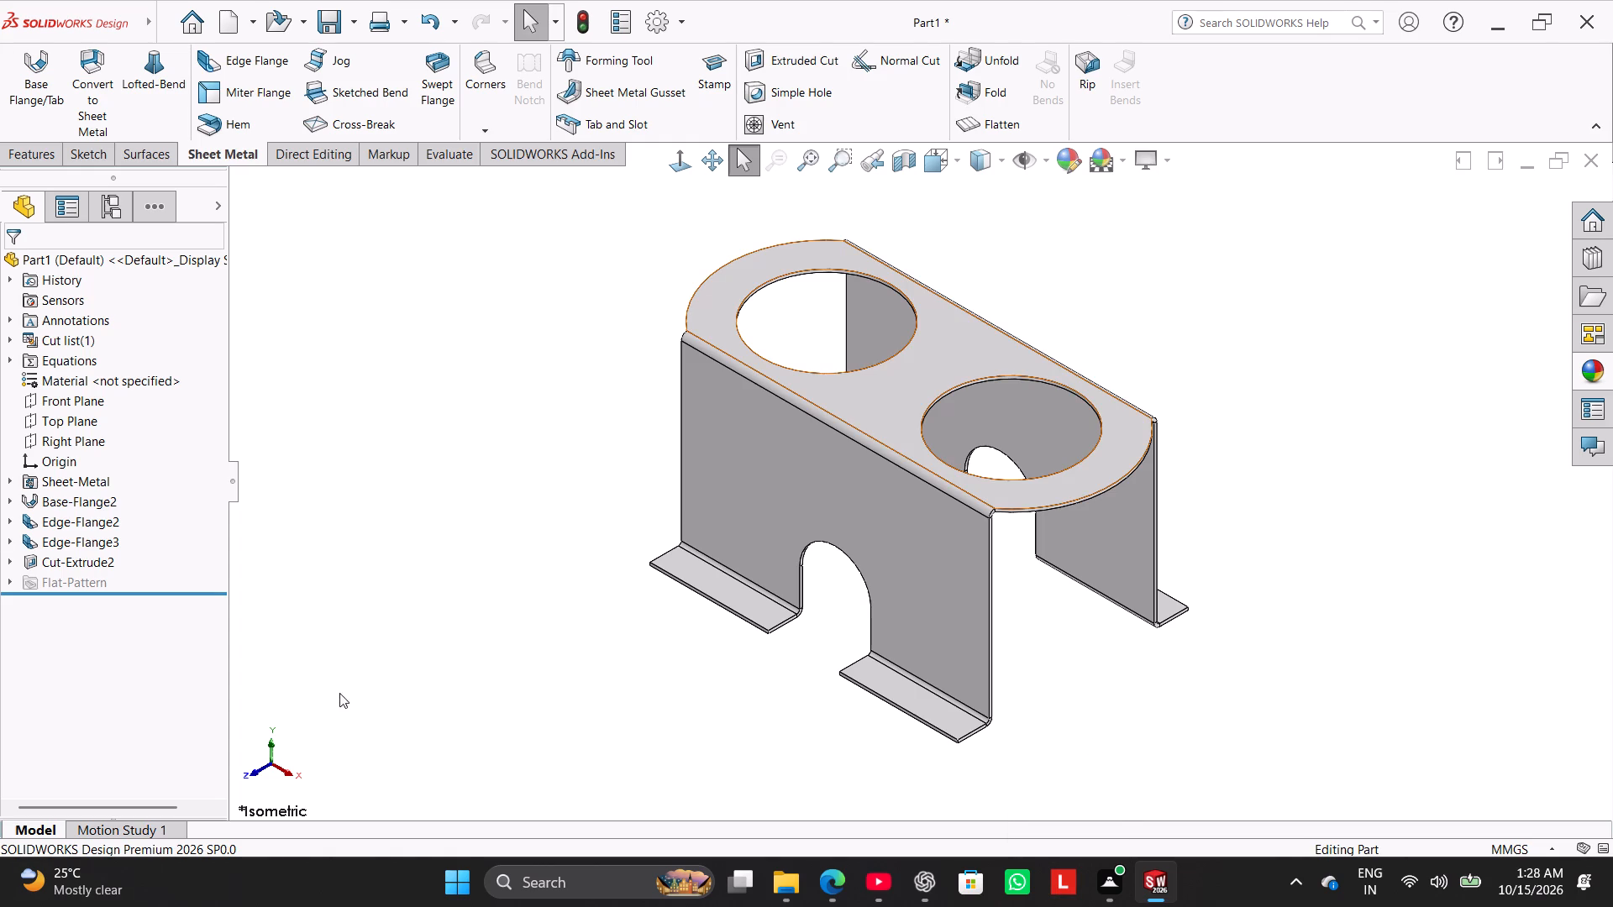
On the arched side wall's outer face, with hidden lines shown, sketch a corner rectangle about 1.2 by 0.83 mm down from the top plate's underside.
right_click(754, 443)
left_click(799, 418)
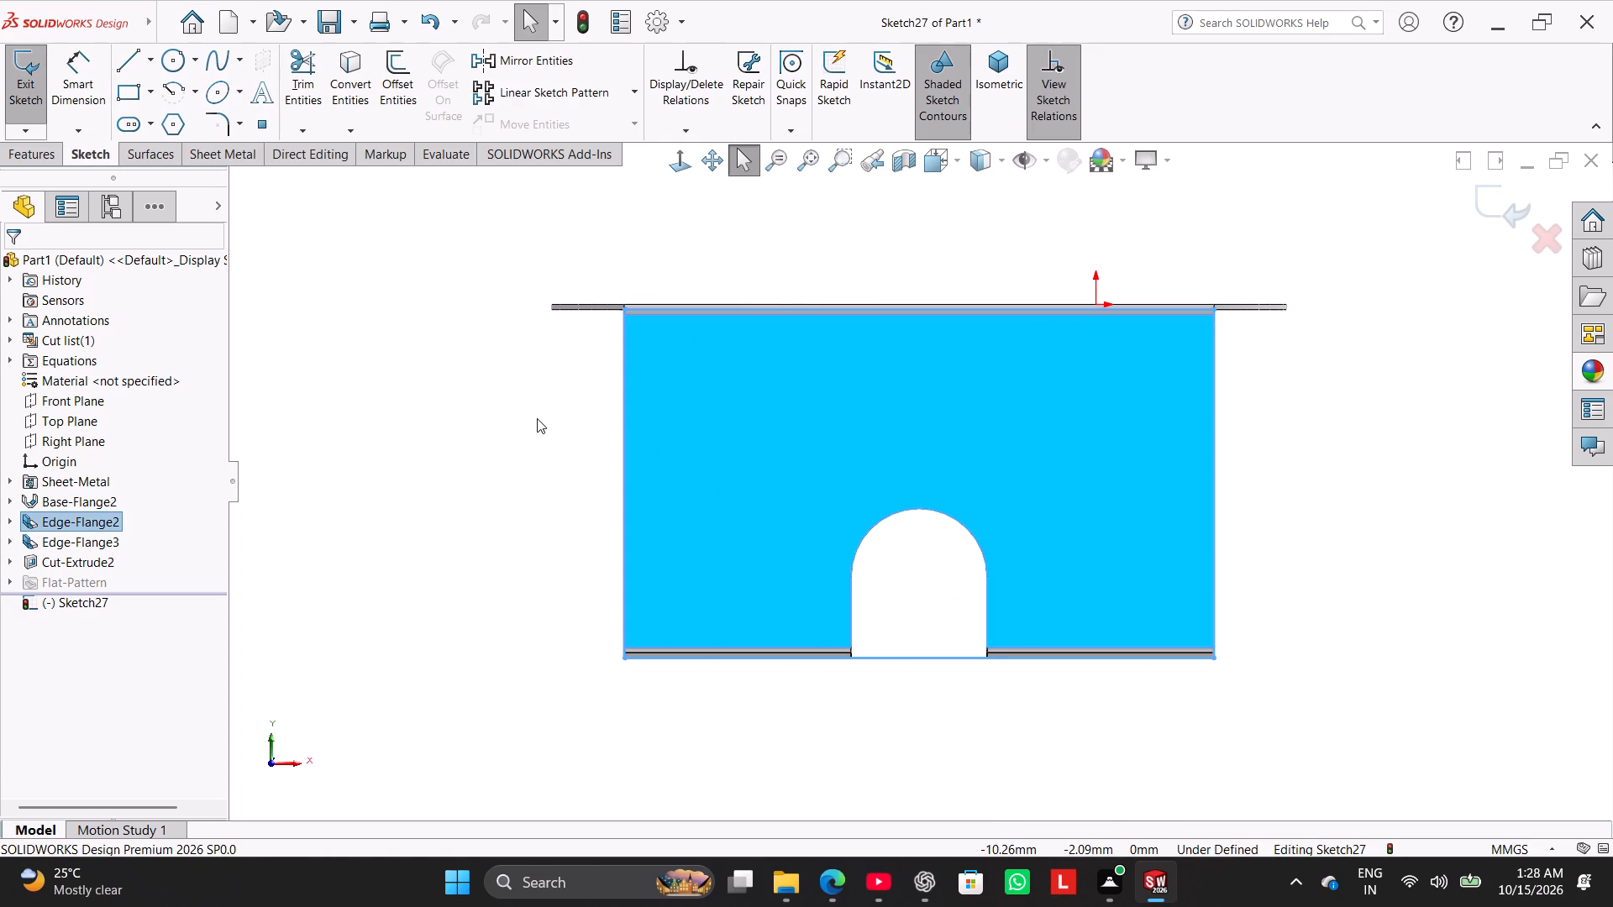
left_click(1006, 165)
left_click(983, 288)
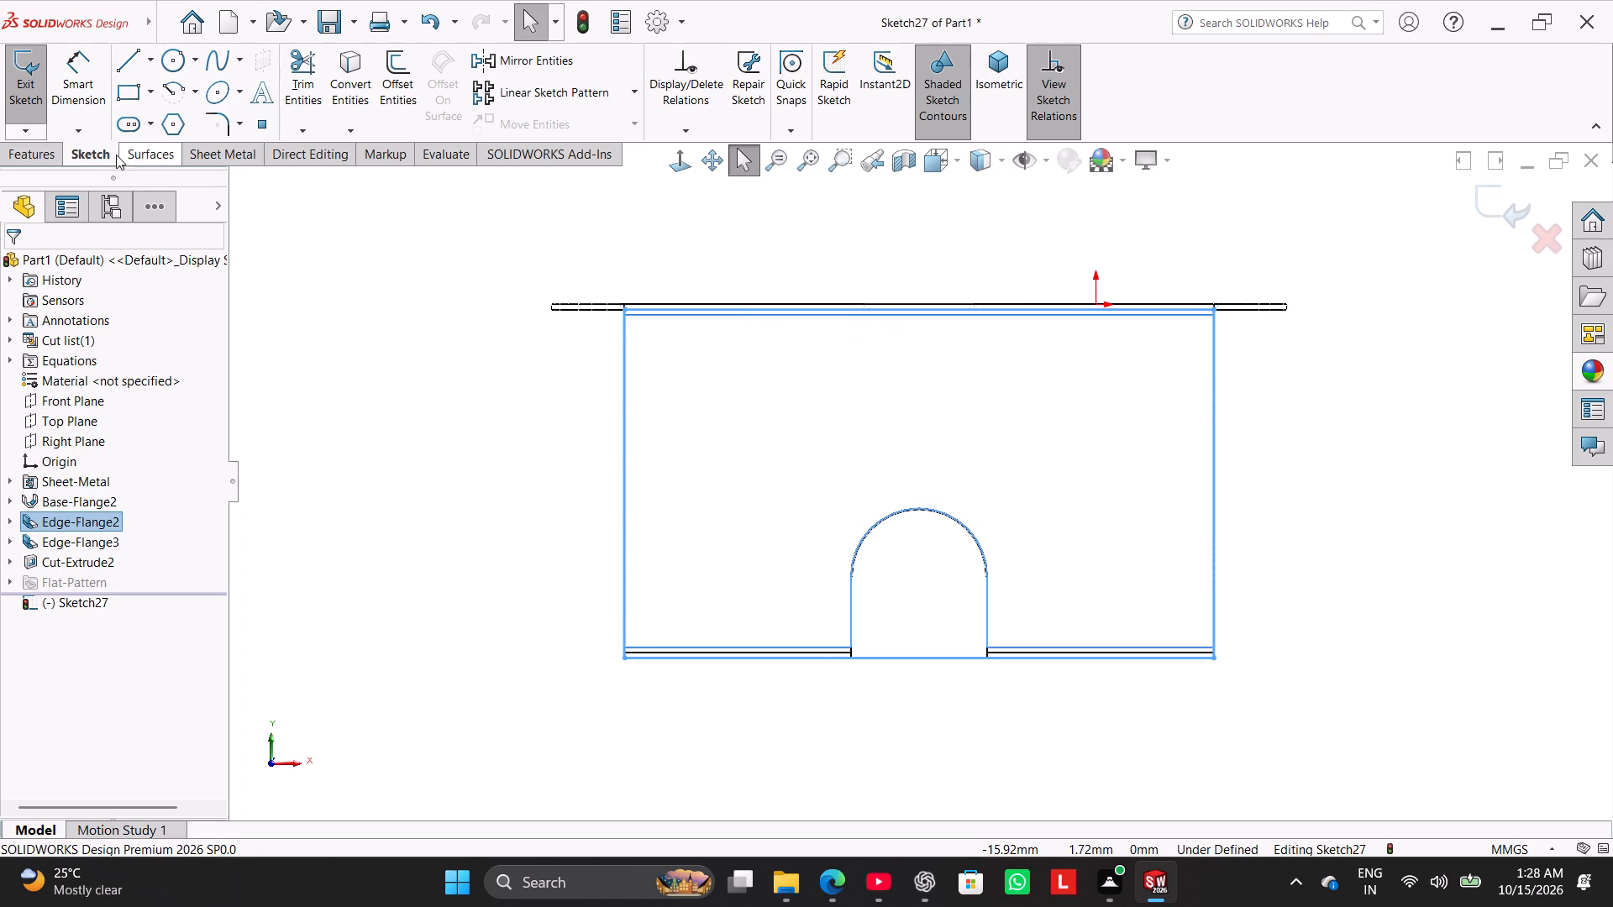
left_click(123, 91)
scroll(881, 316, "down", 7)
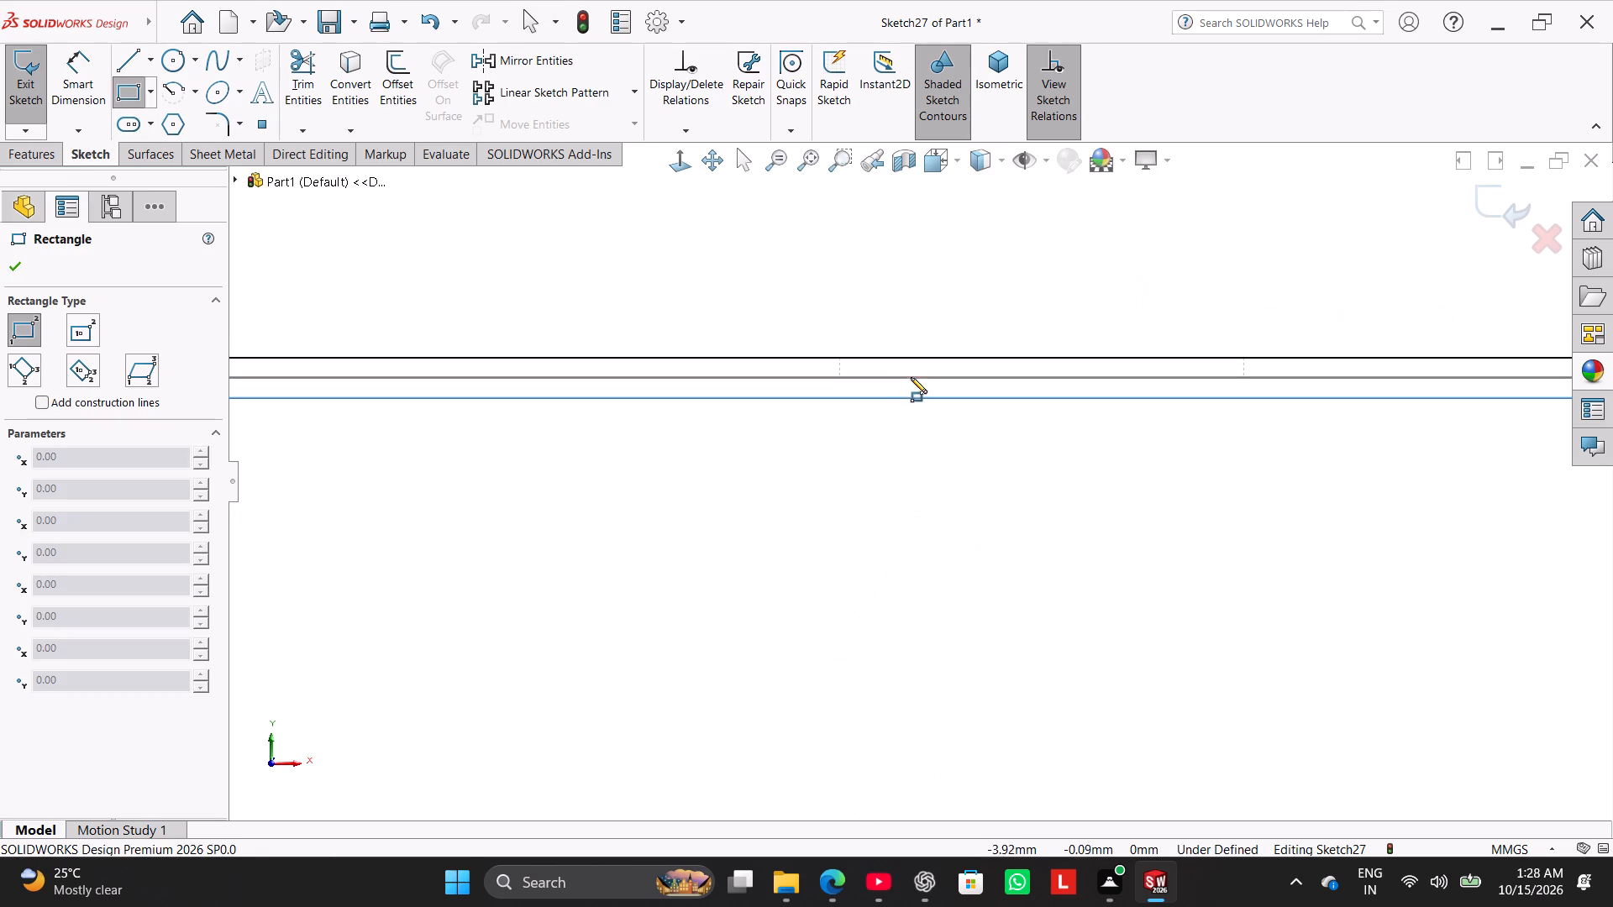
left_click(913, 378)
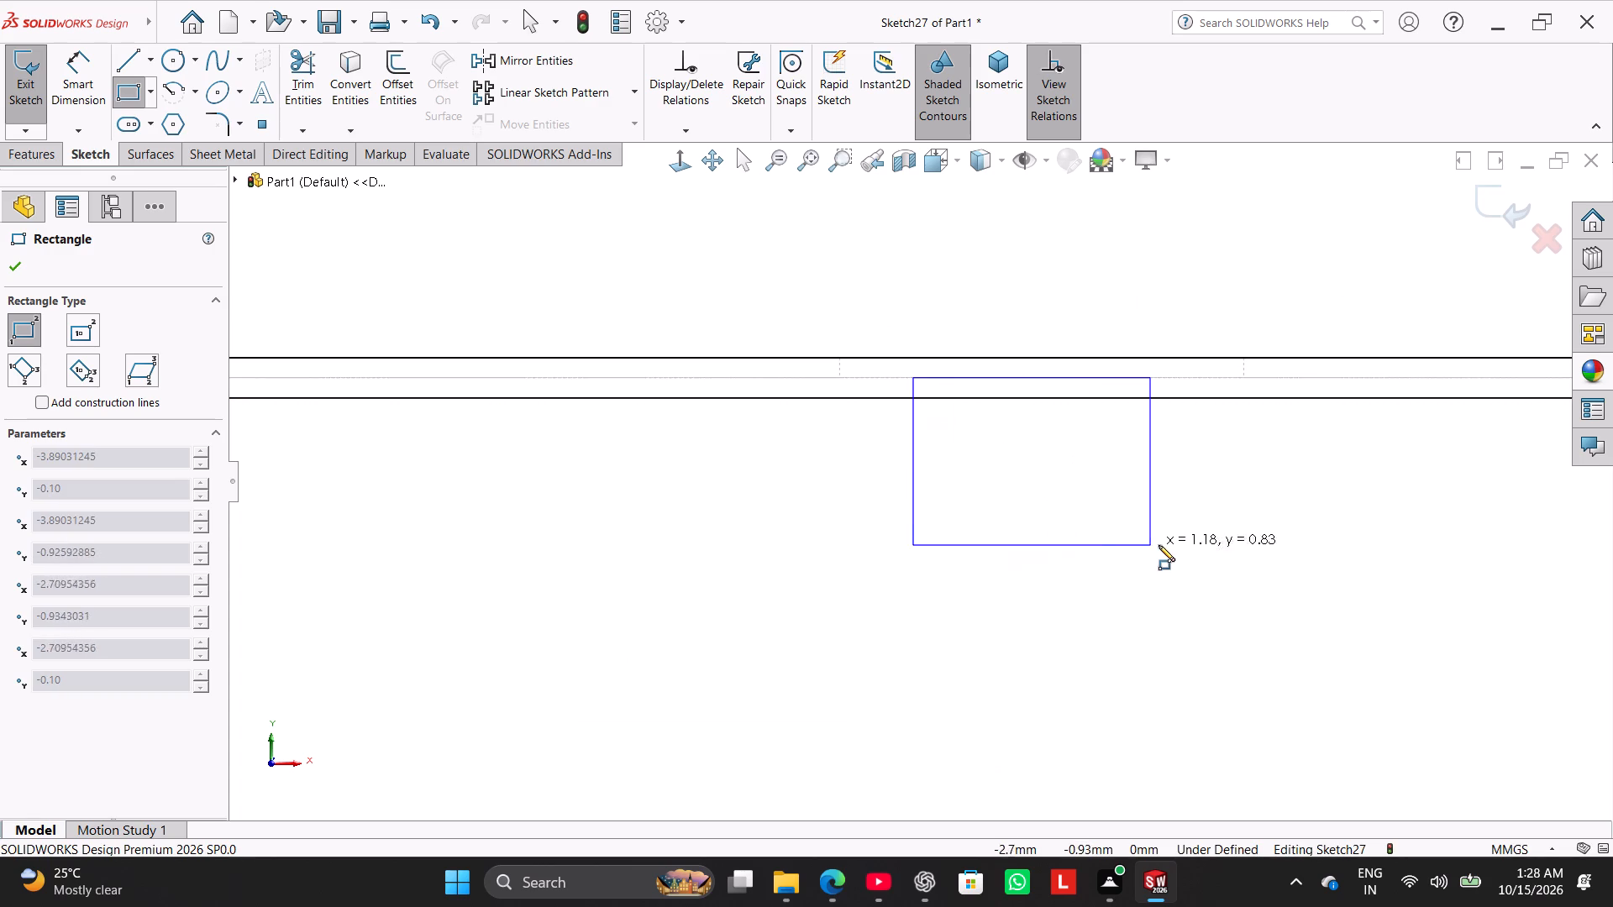
left_click(1159, 545)
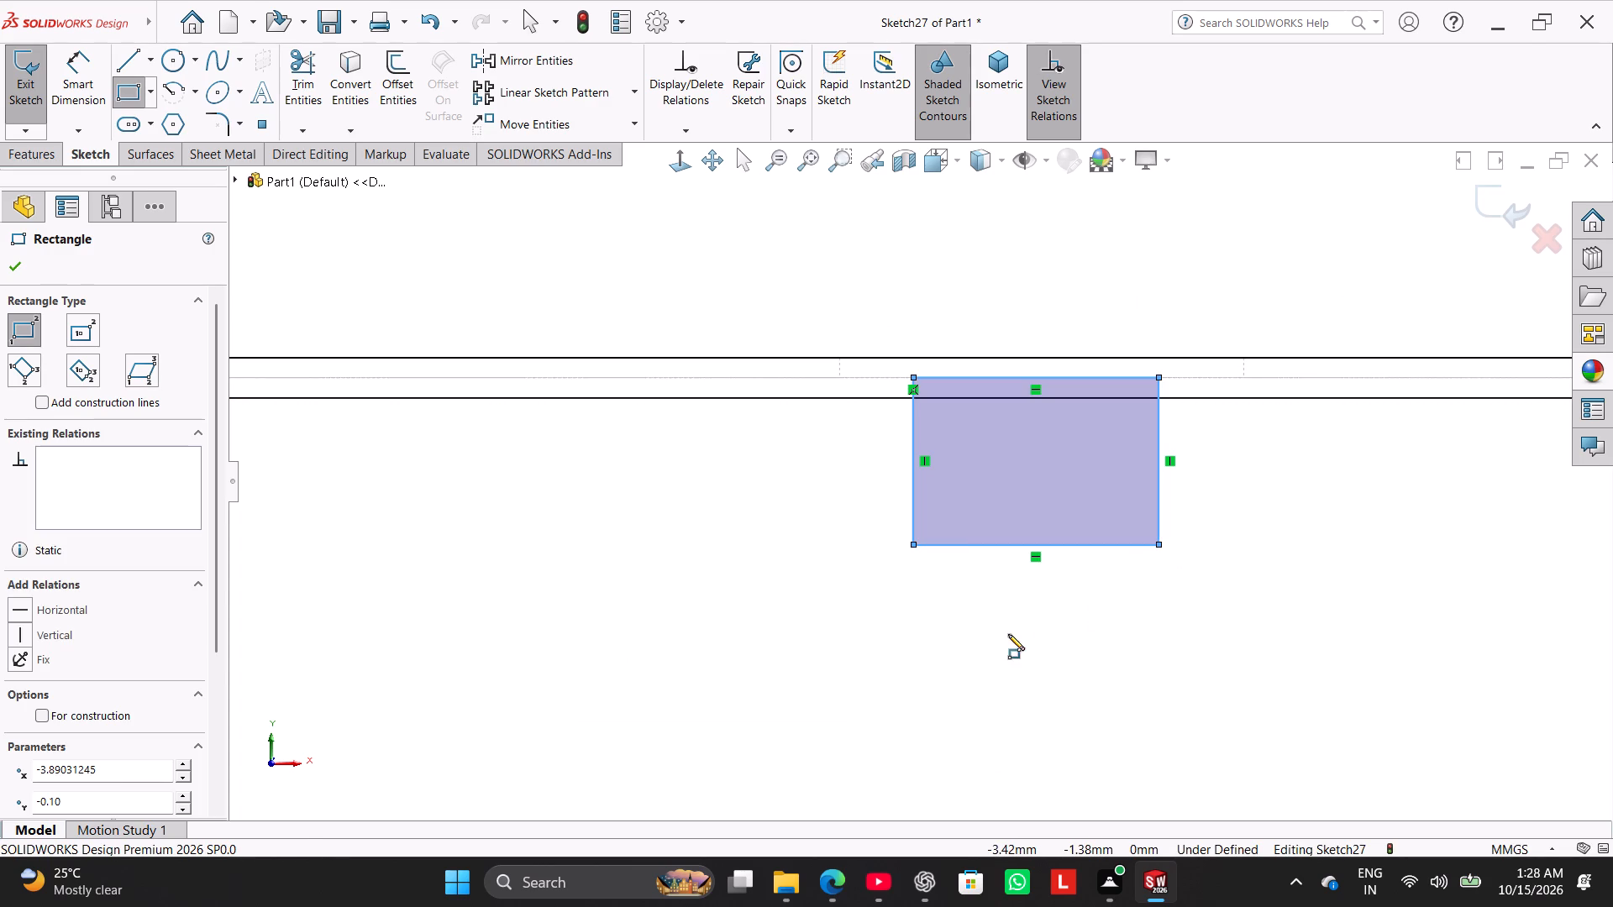
right_click(1008, 634)
left_click(1051, 655)
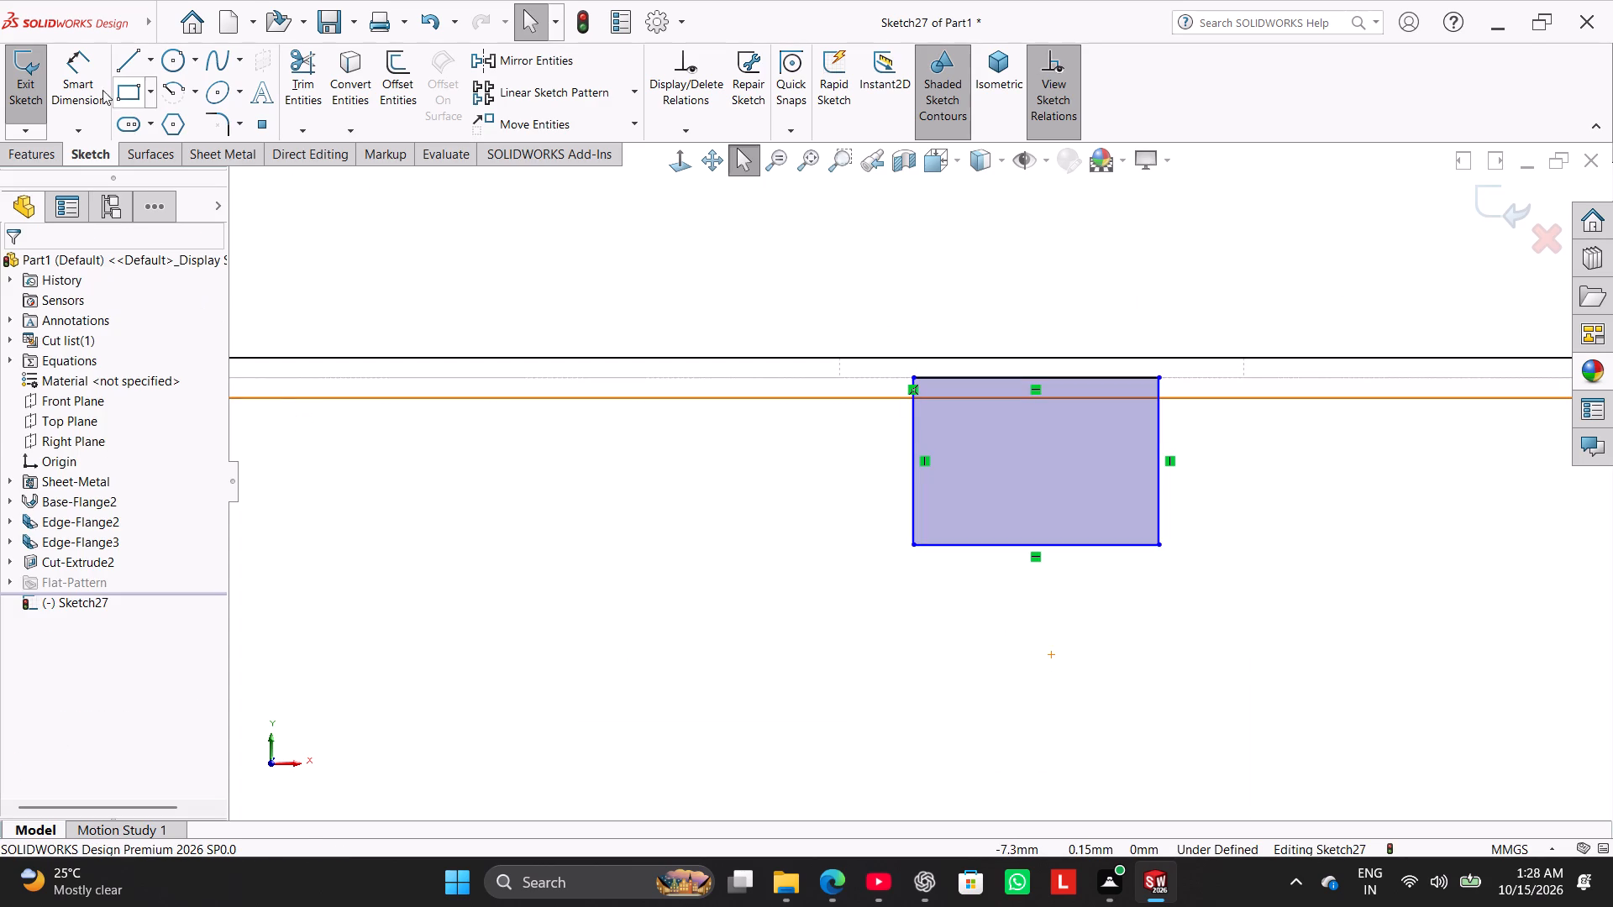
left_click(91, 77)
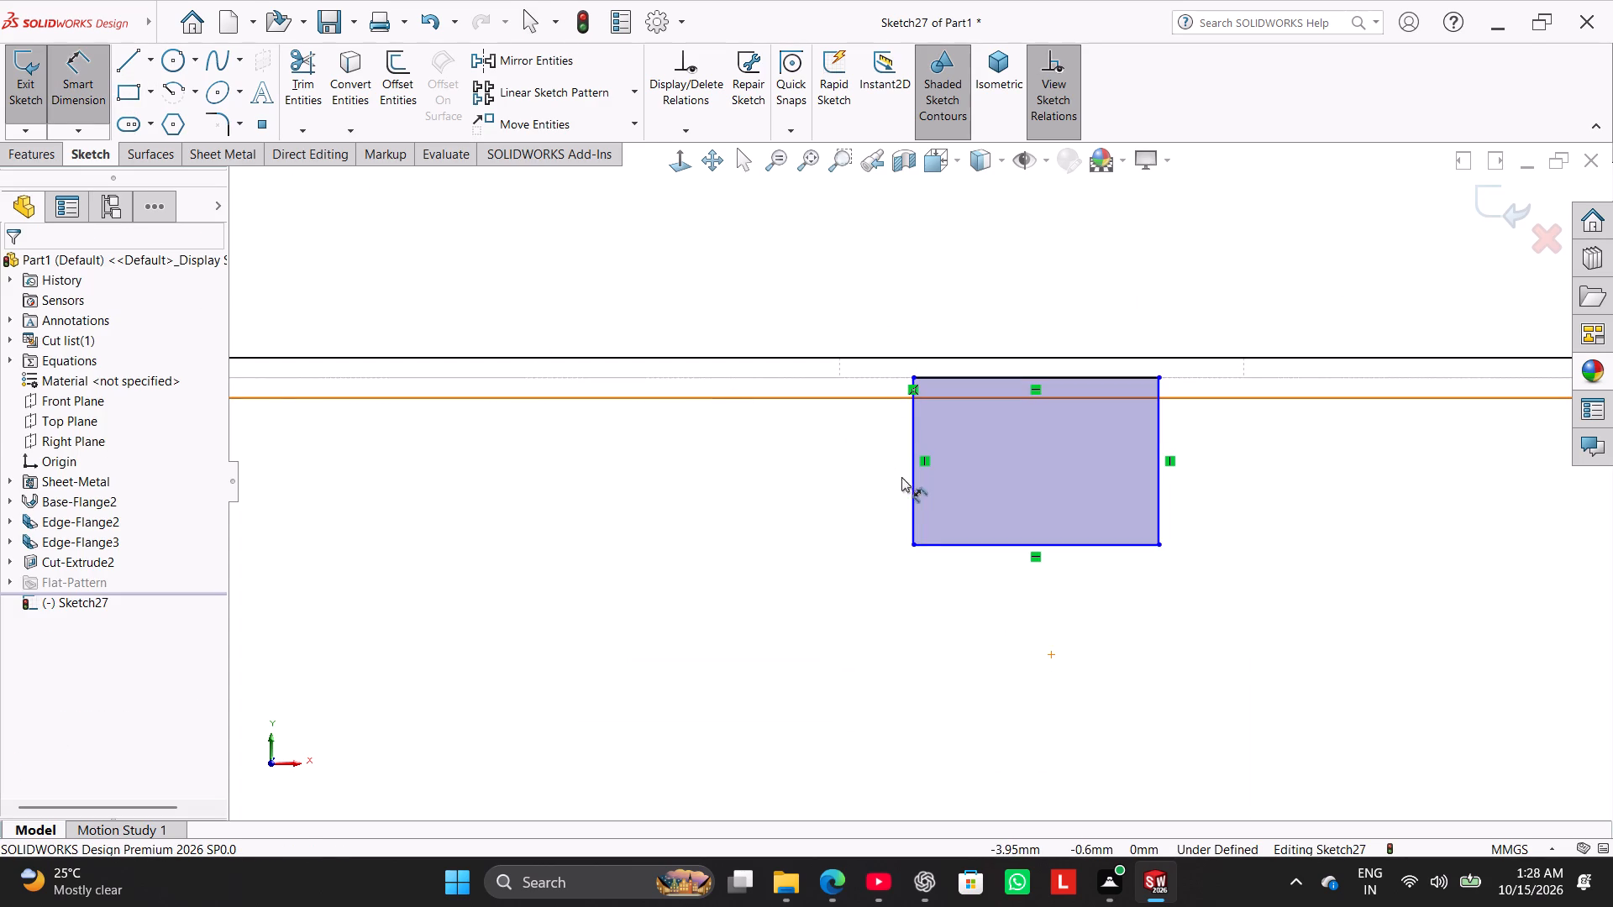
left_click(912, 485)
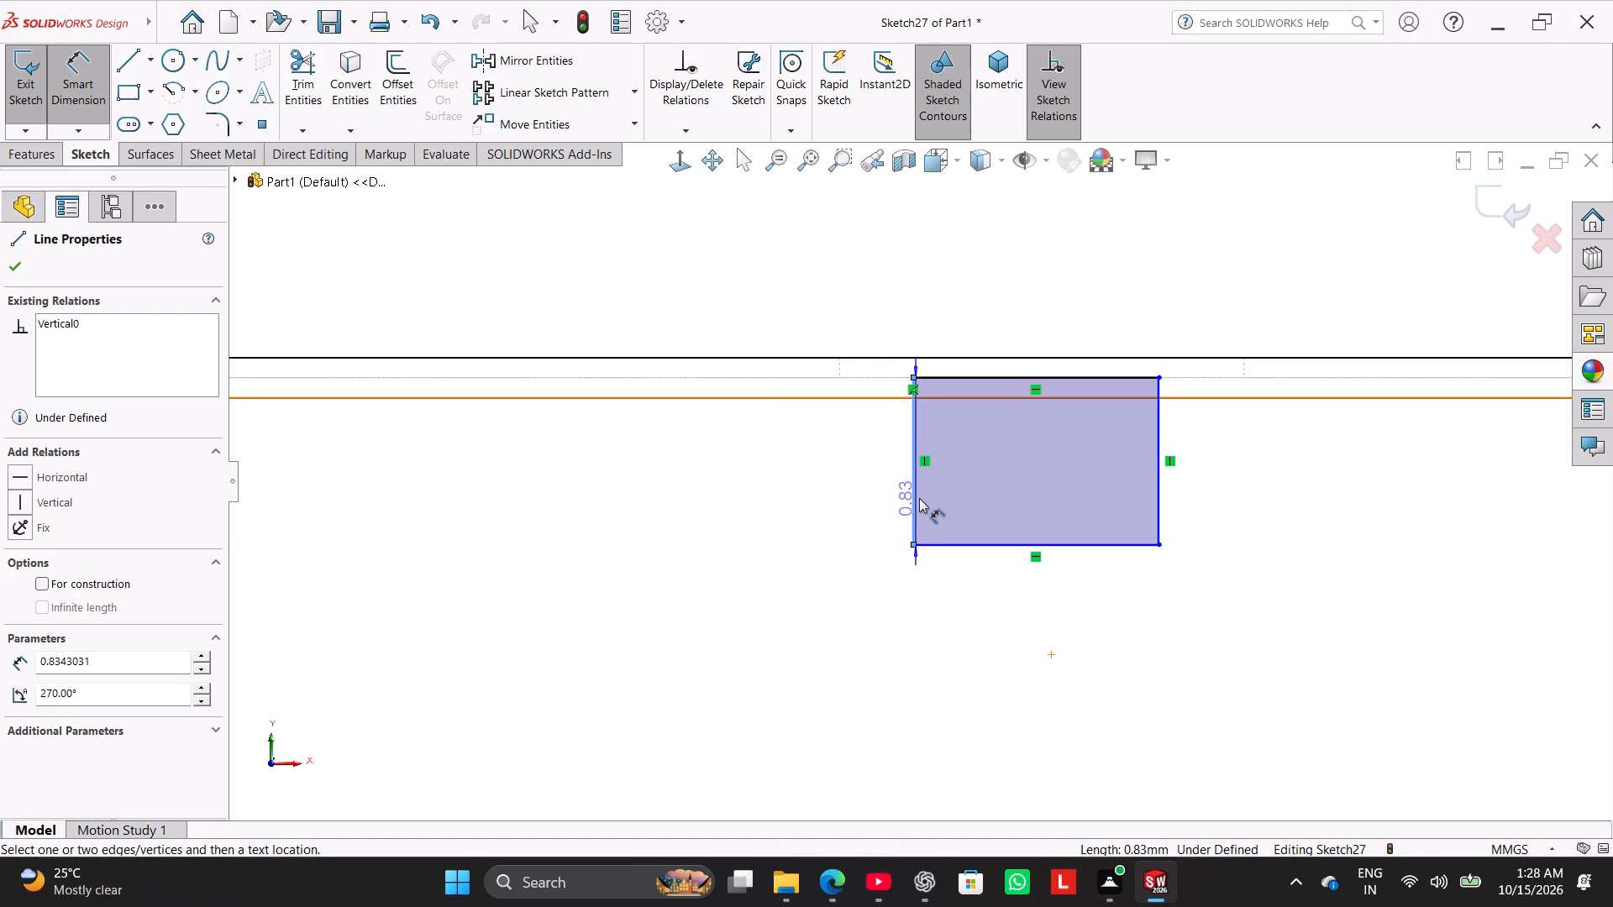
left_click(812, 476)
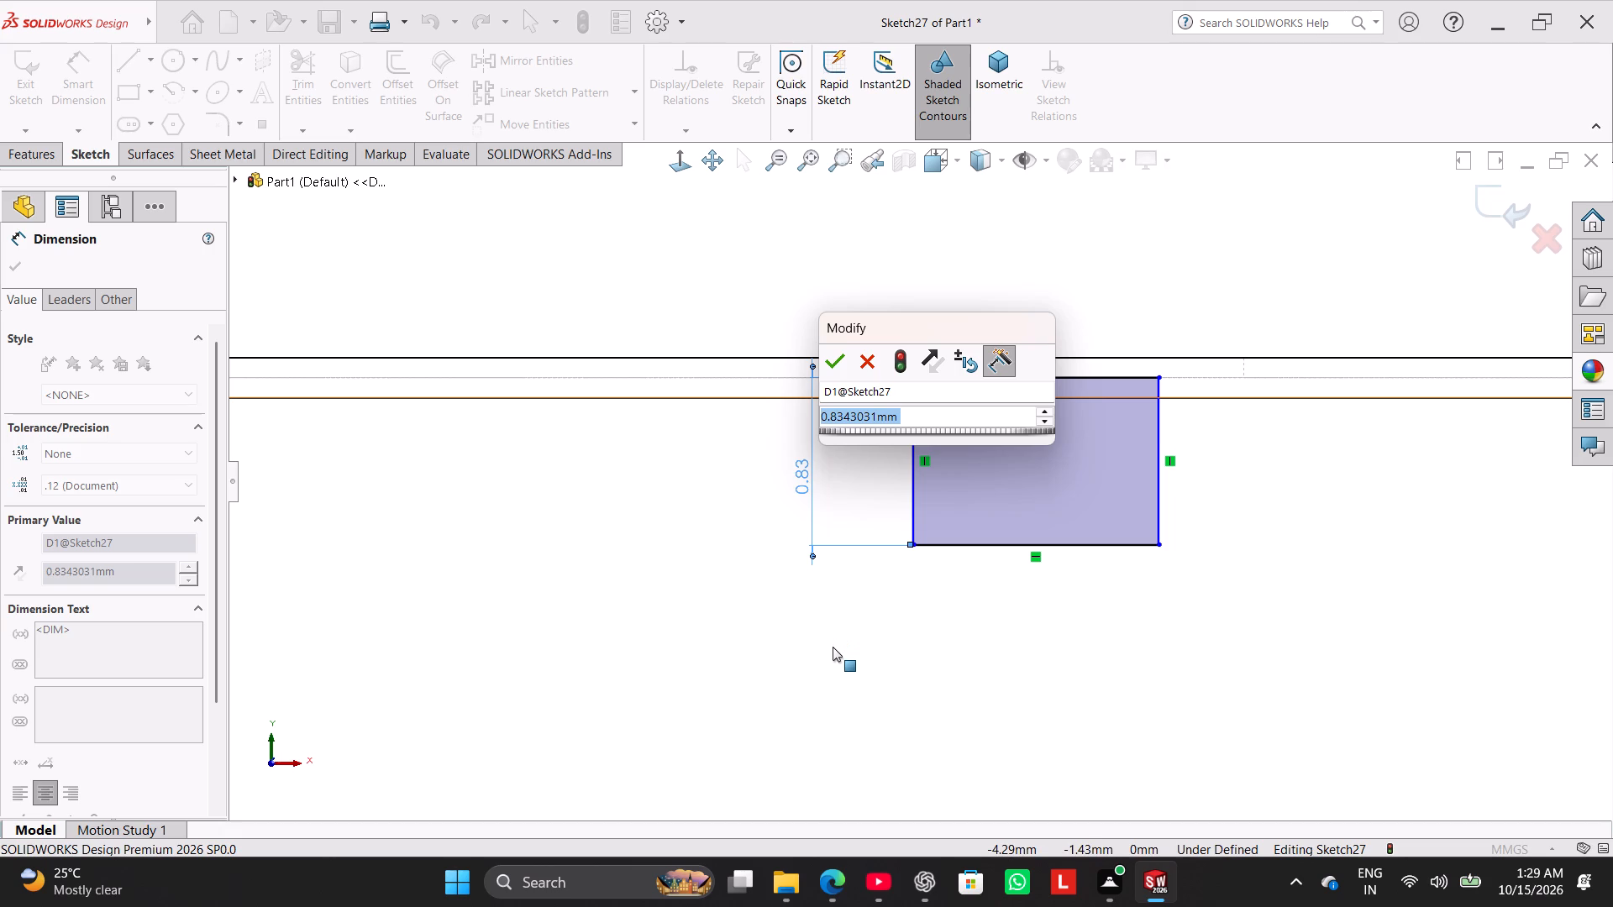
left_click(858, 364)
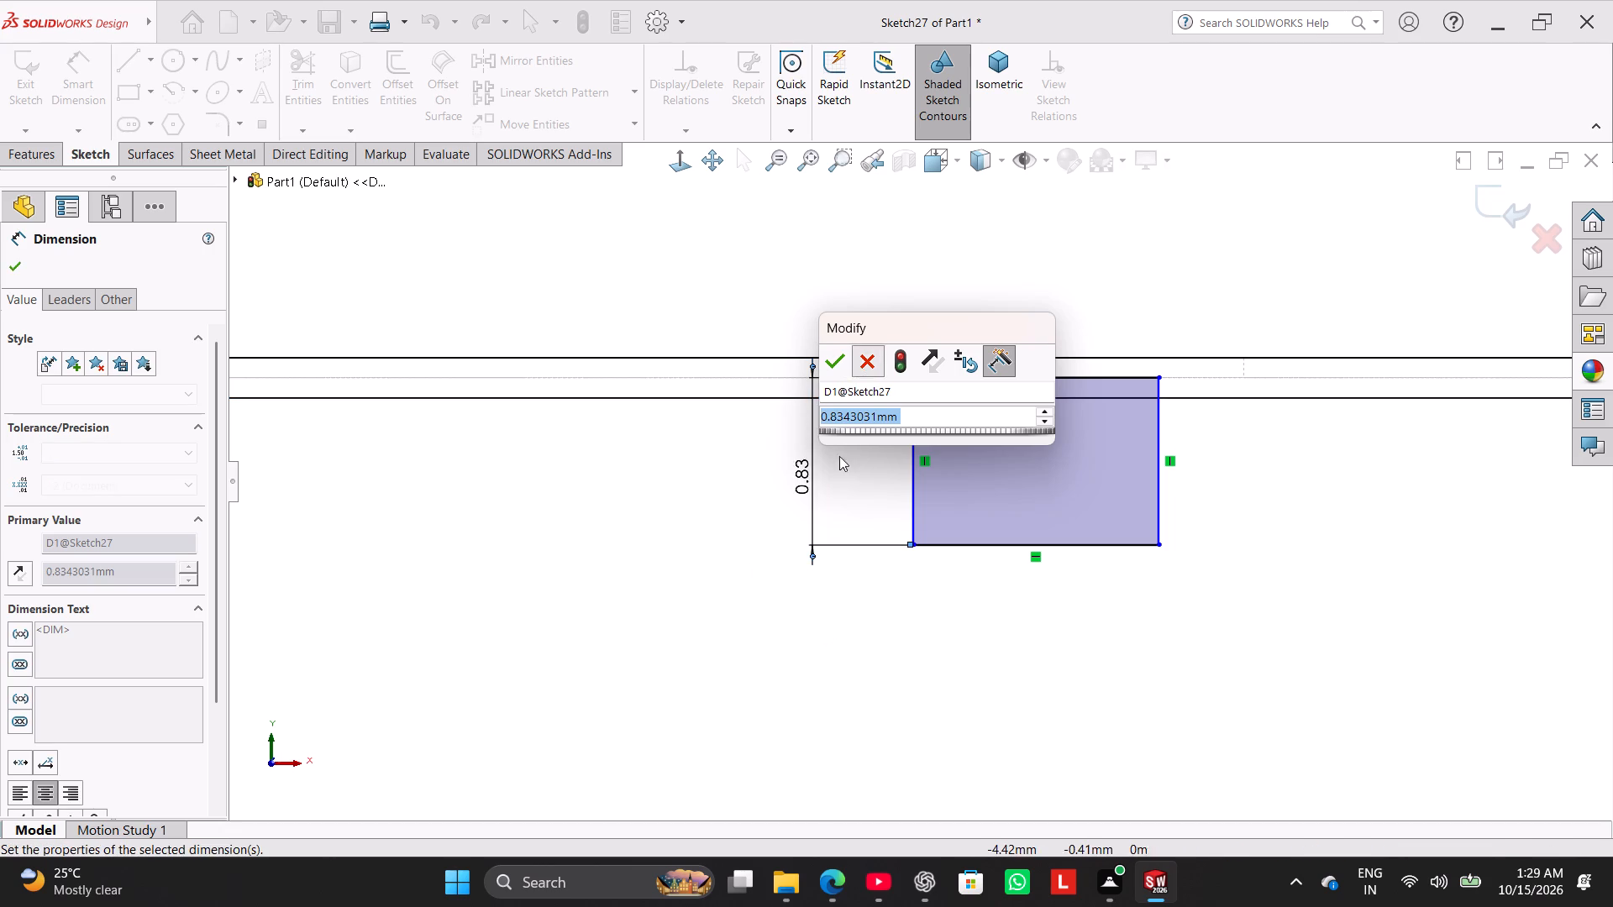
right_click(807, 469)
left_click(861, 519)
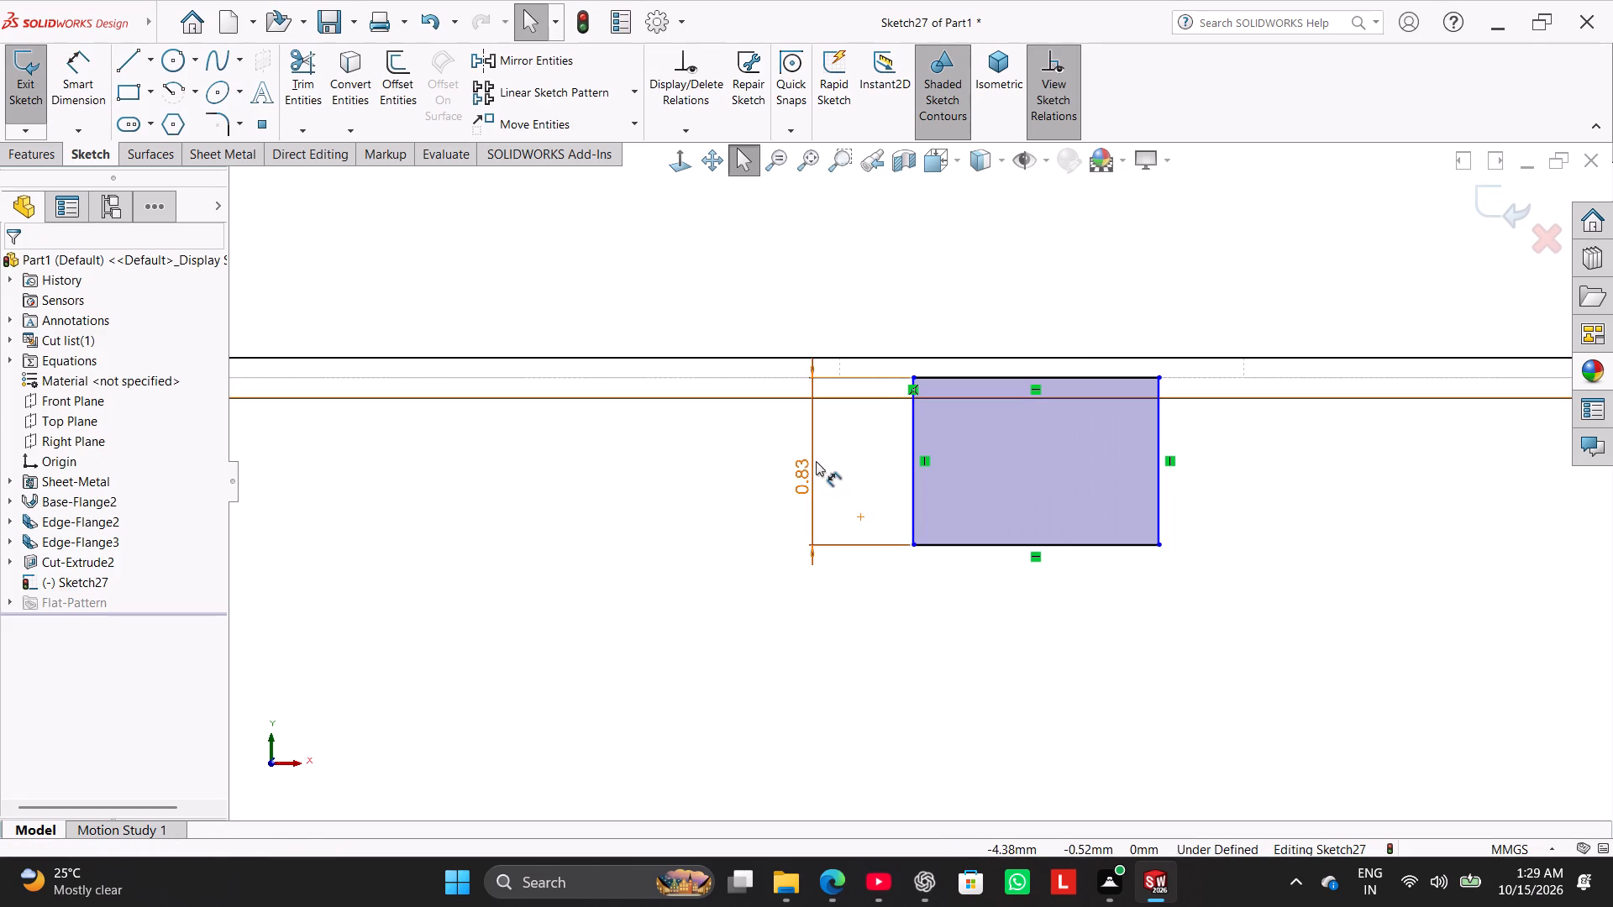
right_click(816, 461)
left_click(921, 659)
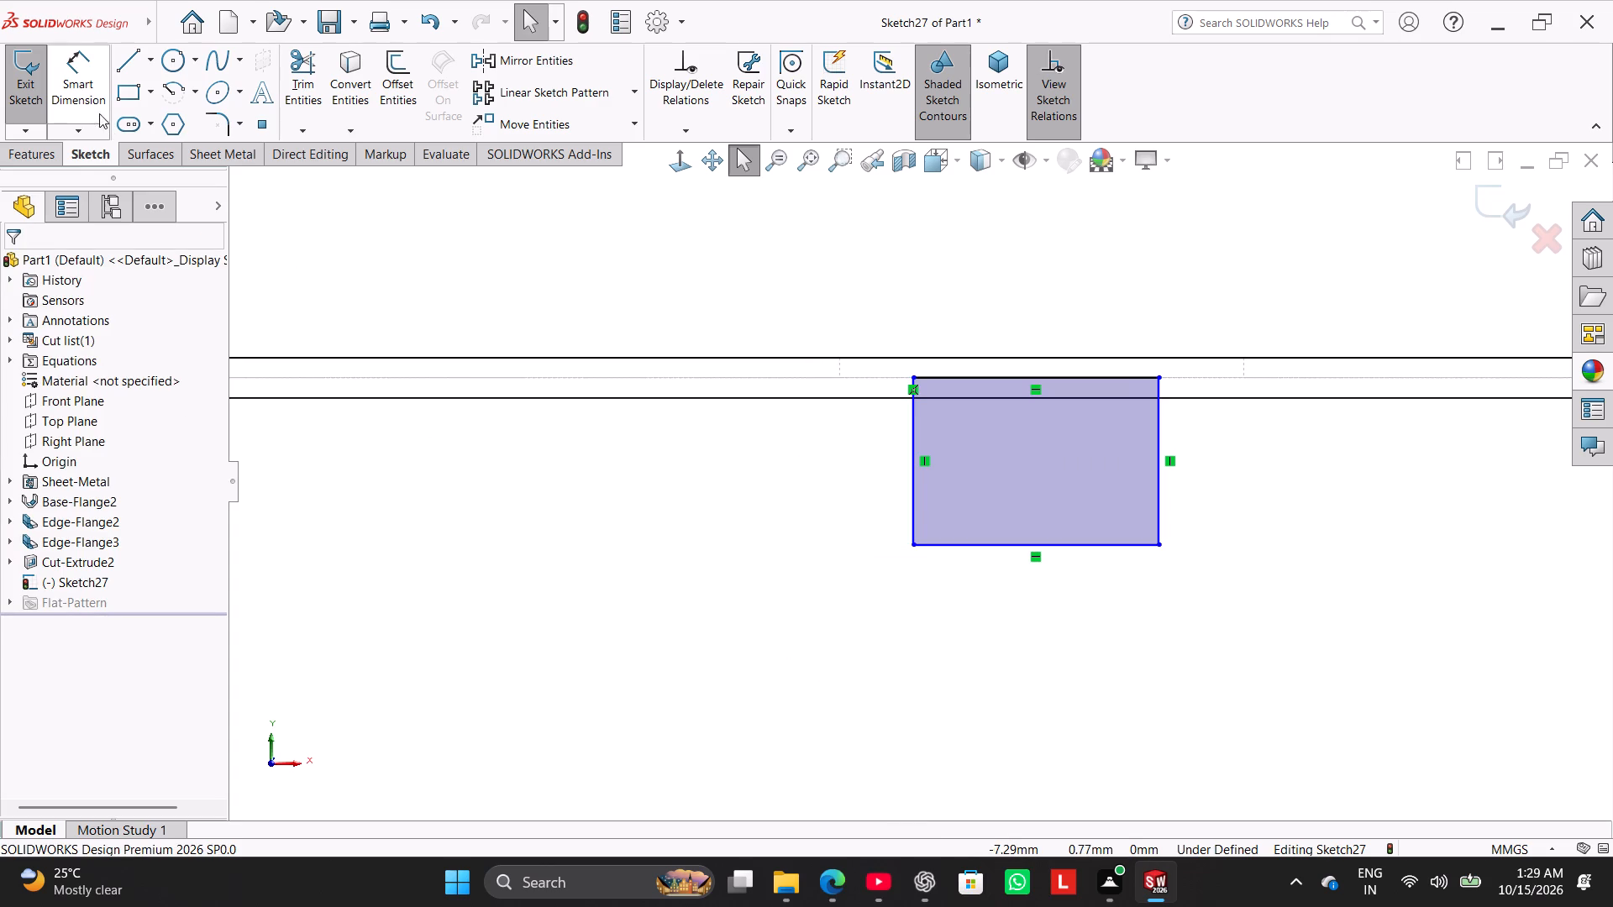
Dimension the rectangle's width along its bottom line and set it to 3 mm.
left_click(91, 96)
left_click(1007, 543)
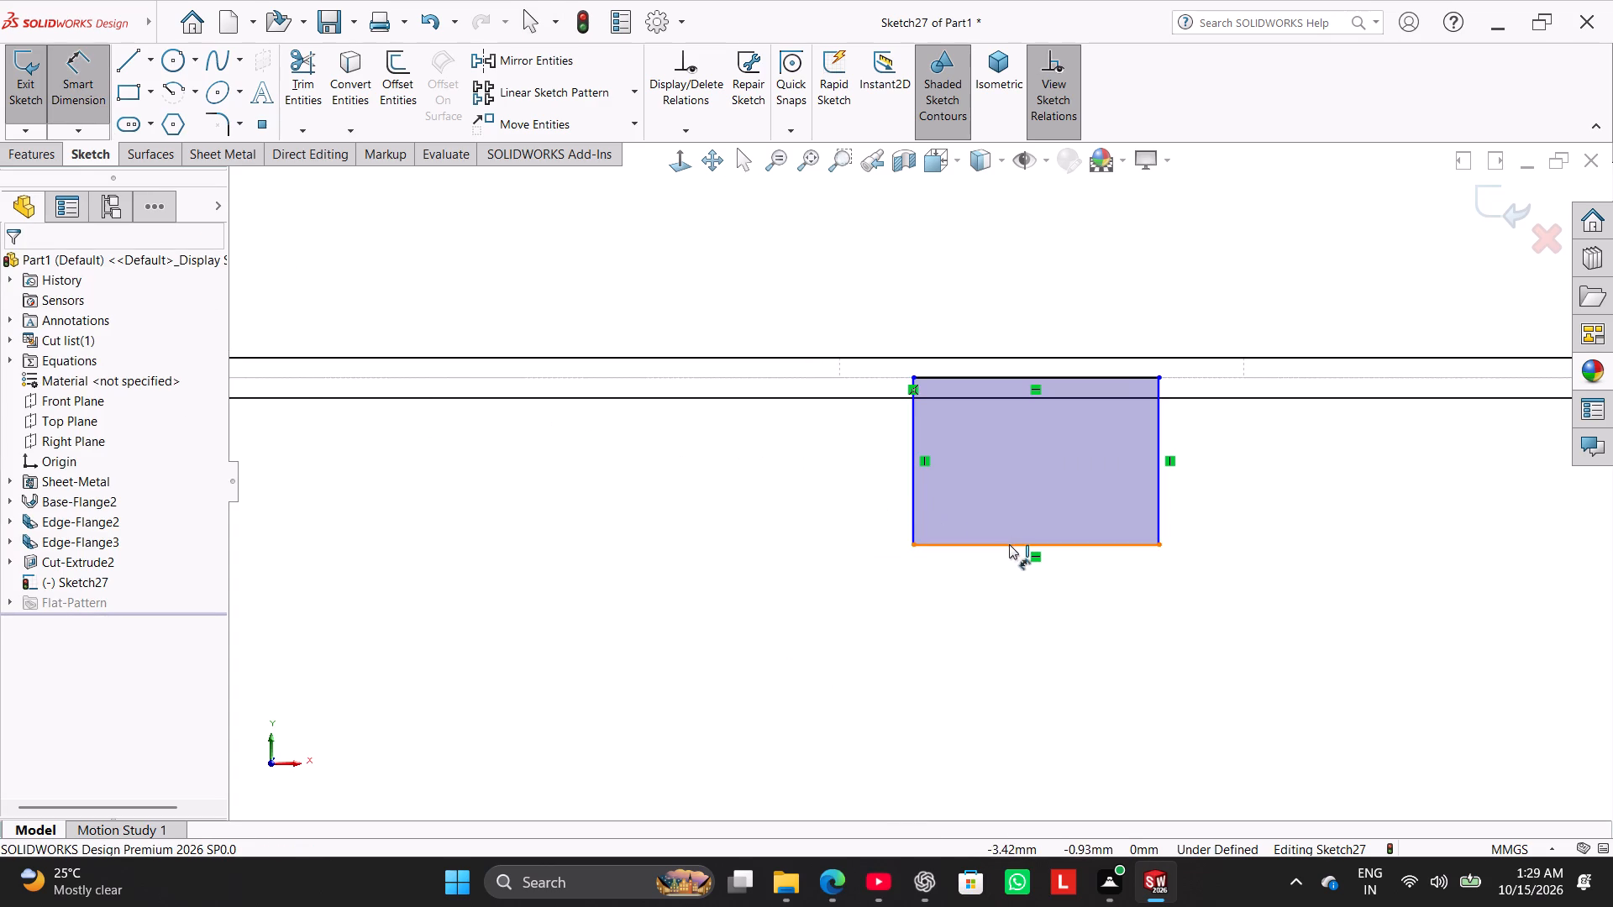
left_click(1032, 616)
key("3")
key("Return")
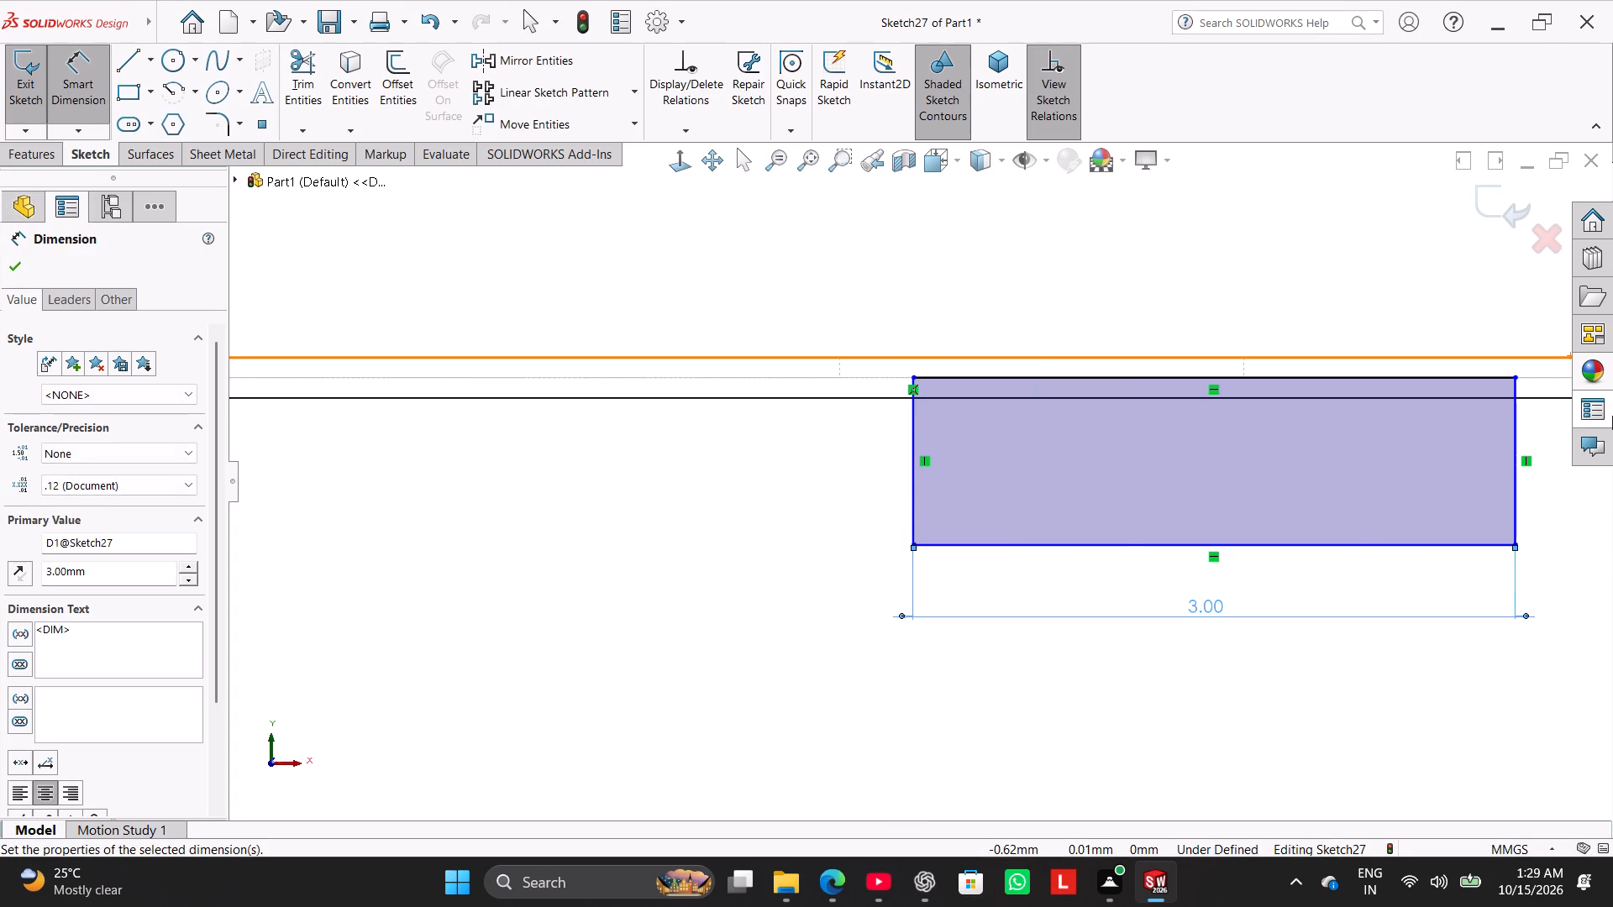
Dimension the distance from the rectangle's bottom line to the top plate's upper edge and set it to 2.5 mm.
scroll(1612, 395, "up", 3)
scroll(1314, 461, "up", 2)
scroll(1282, 490, "down", 1)
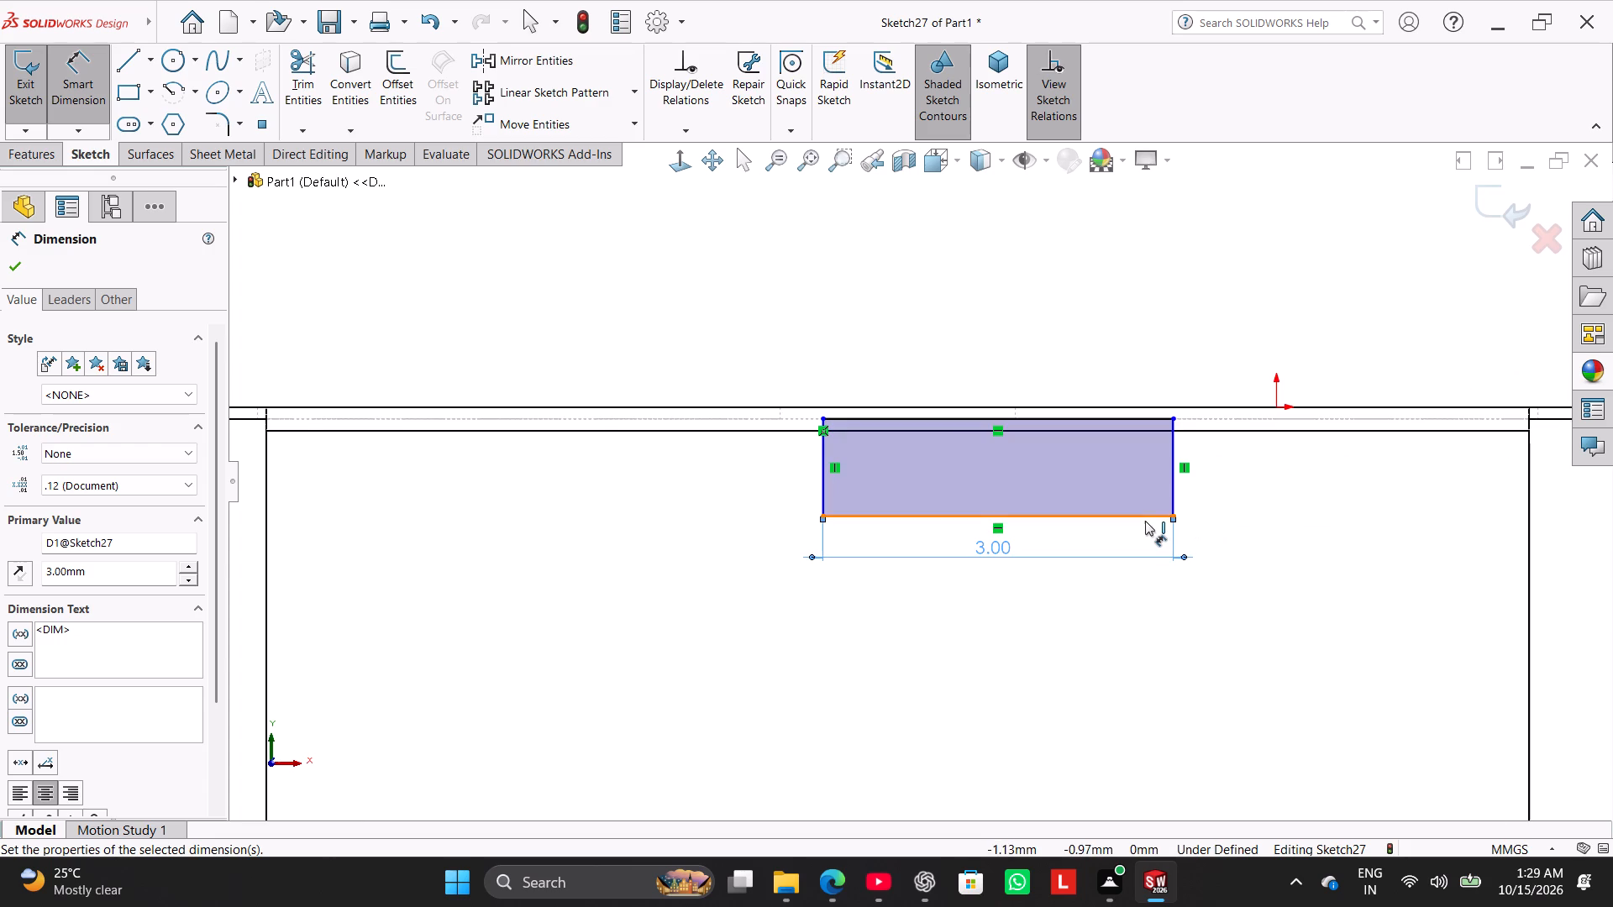
left_click(1145, 521)
left_click(1162, 405)
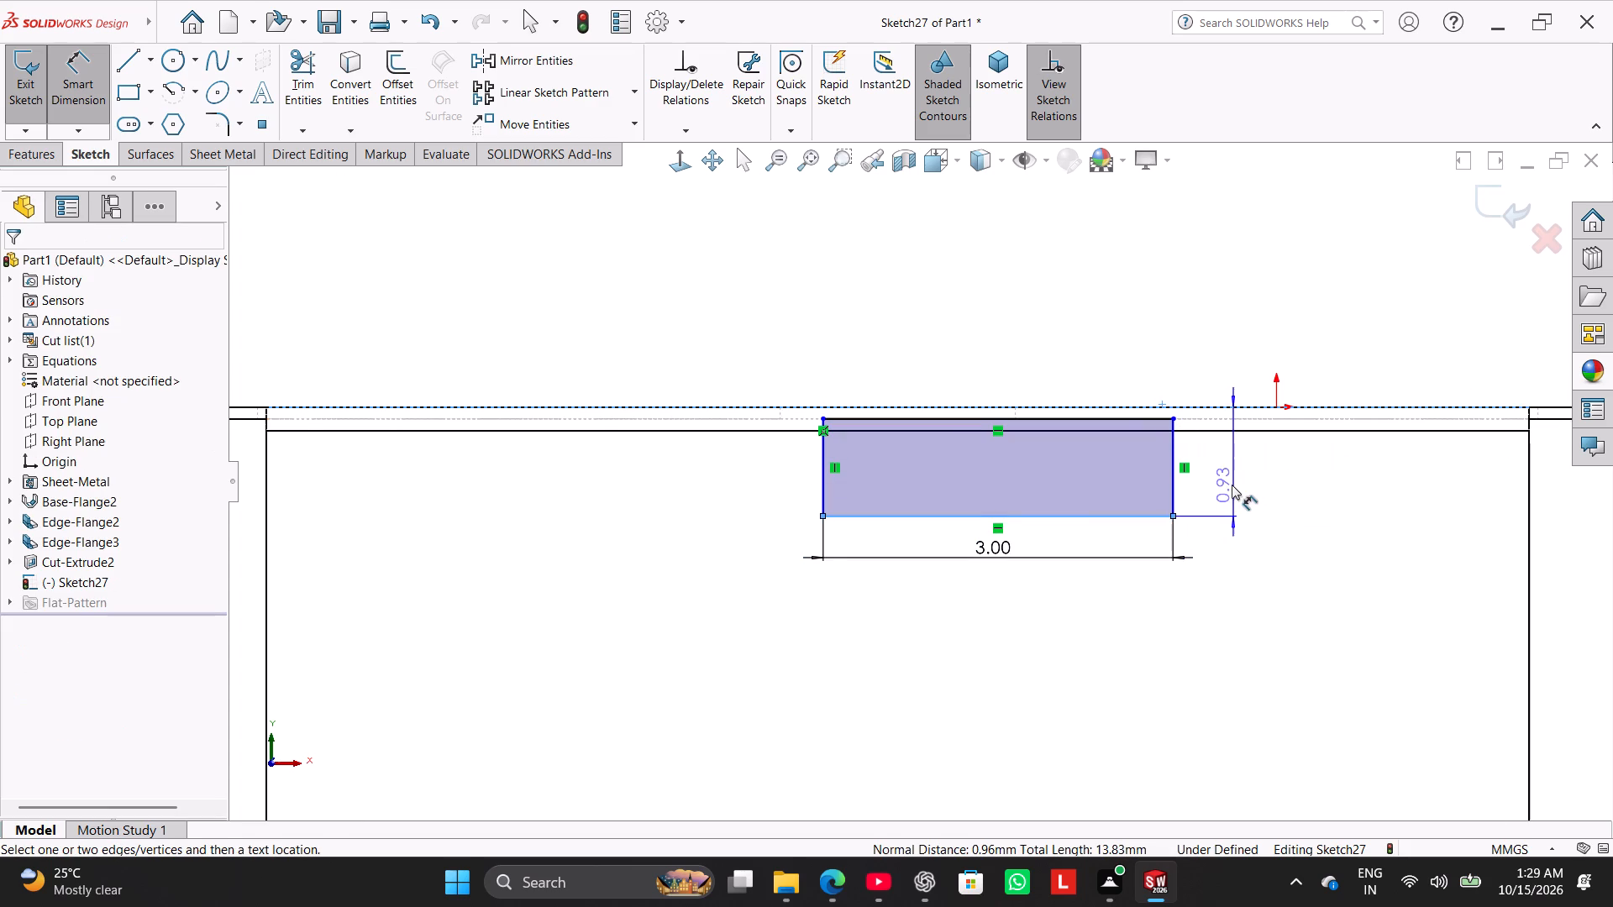
left_click(1232, 485)
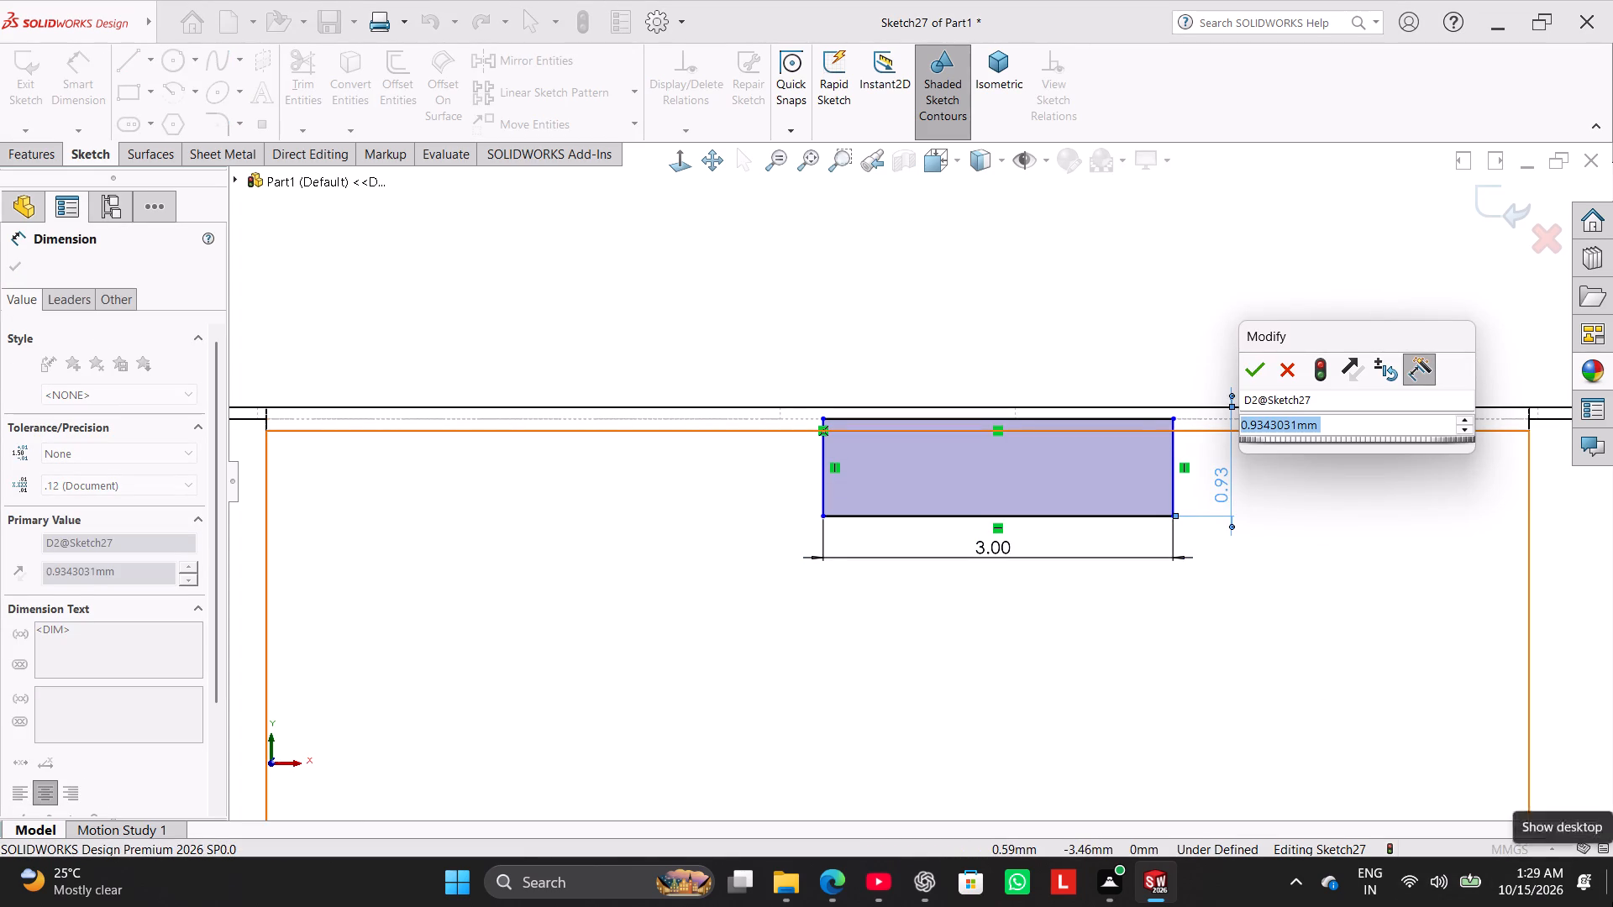
type("2.5")
key("Return")
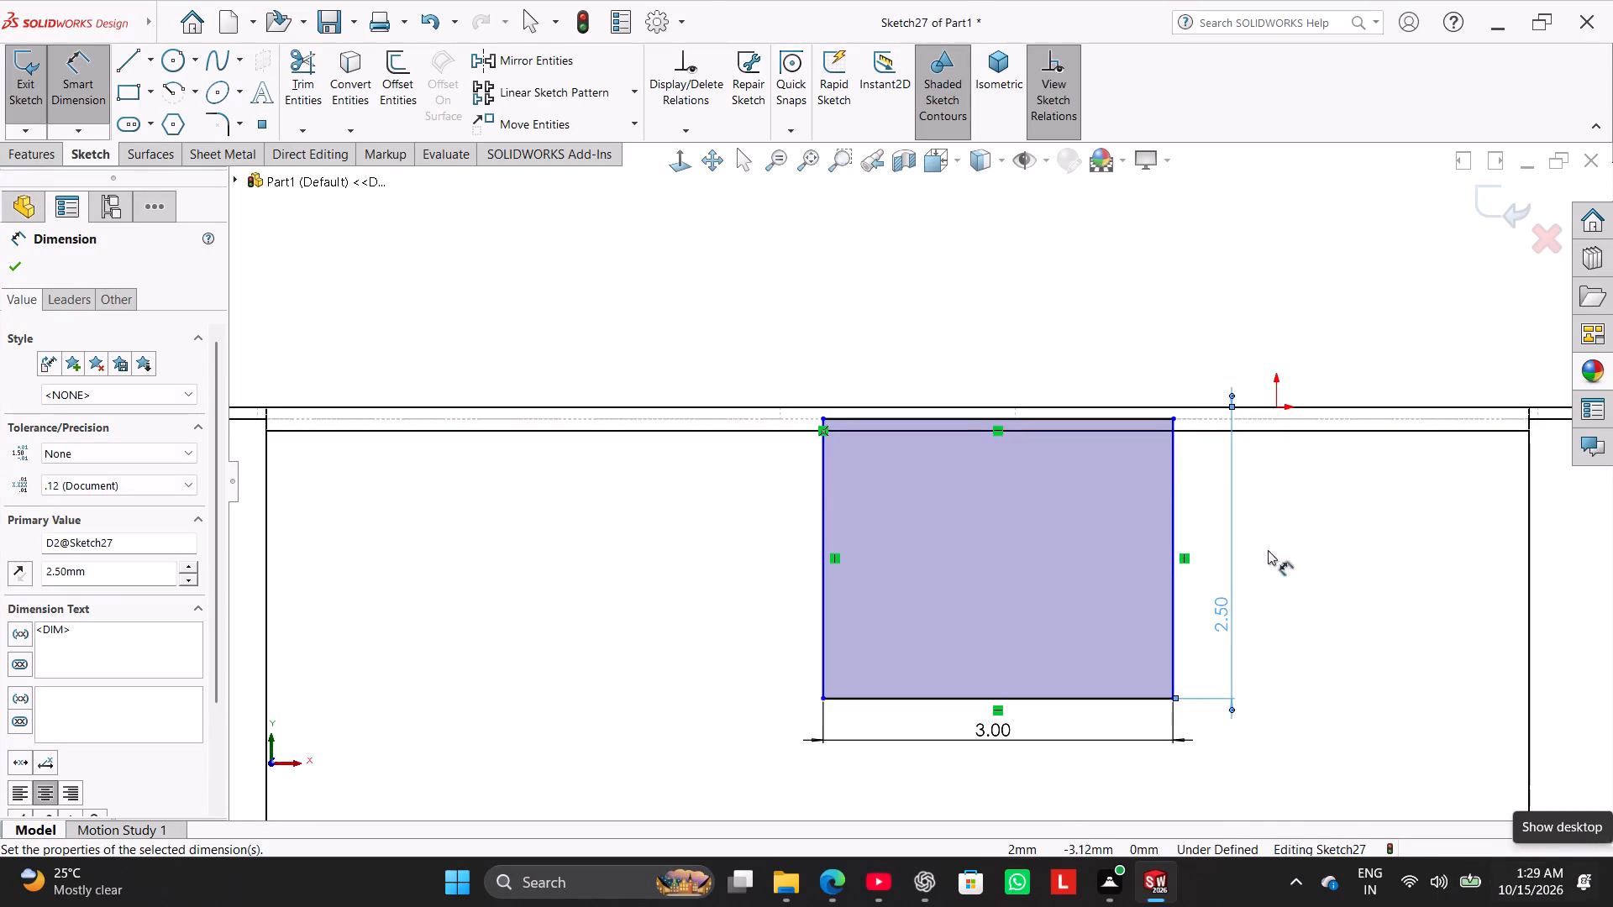
right_click(705, 494)
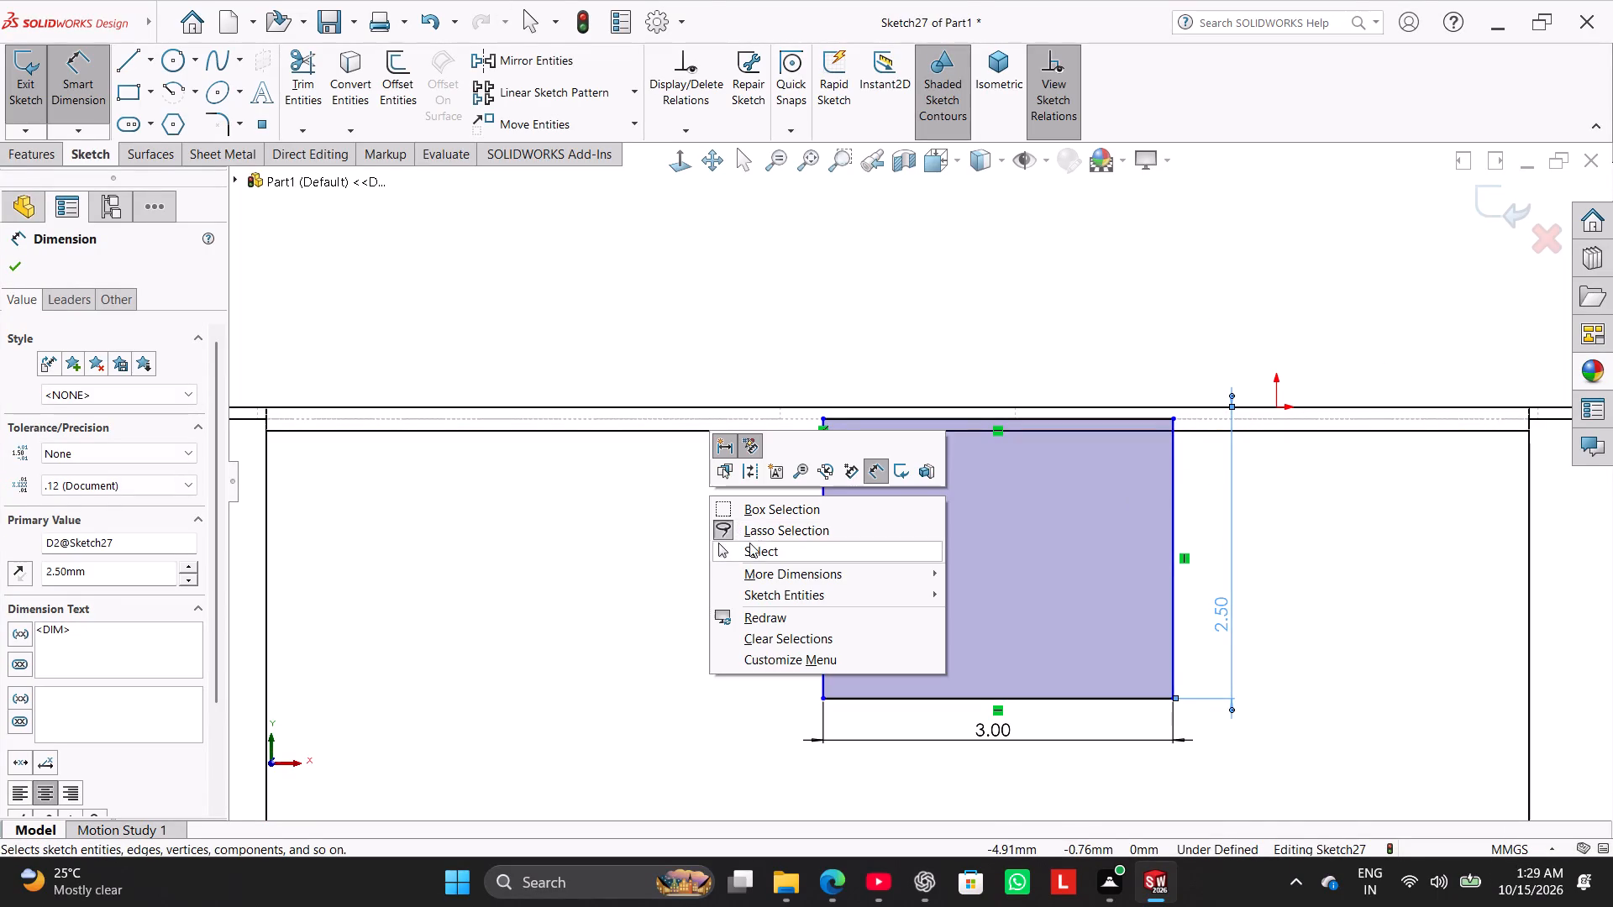
left_click(754, 547)
Draw a centerline from the midpoint of the rectangle's bottom line to the arch's center and make it vertical.
left_click(145, 60)
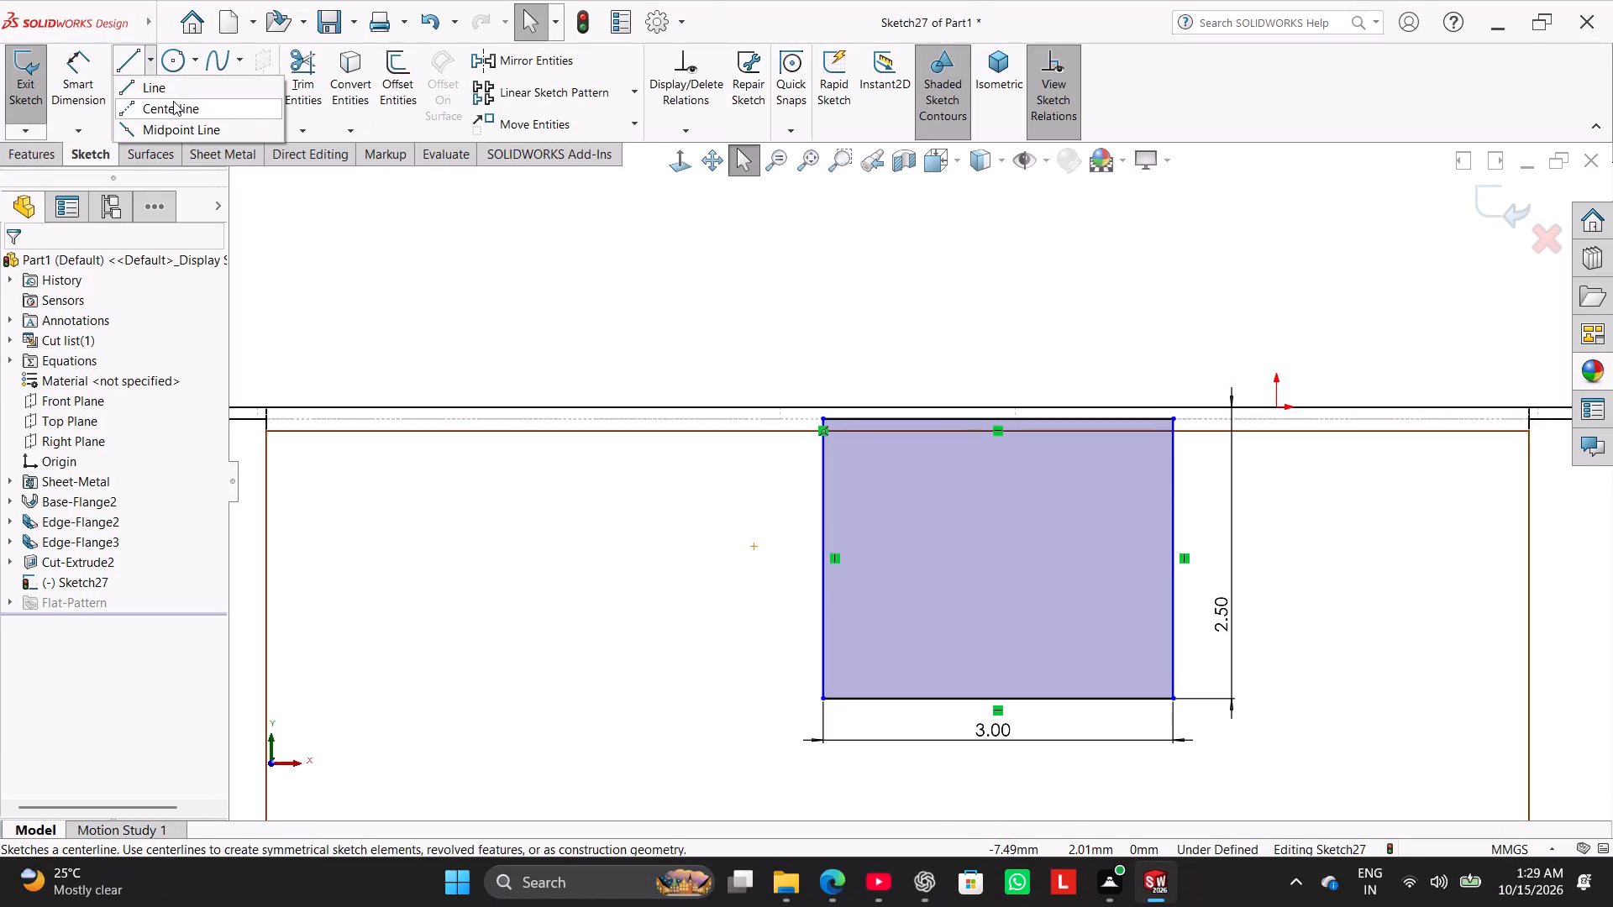
left_click(177, 106)
scroll(1004, 474, "up", 2)
scroll(1032, 613, "up", 2)
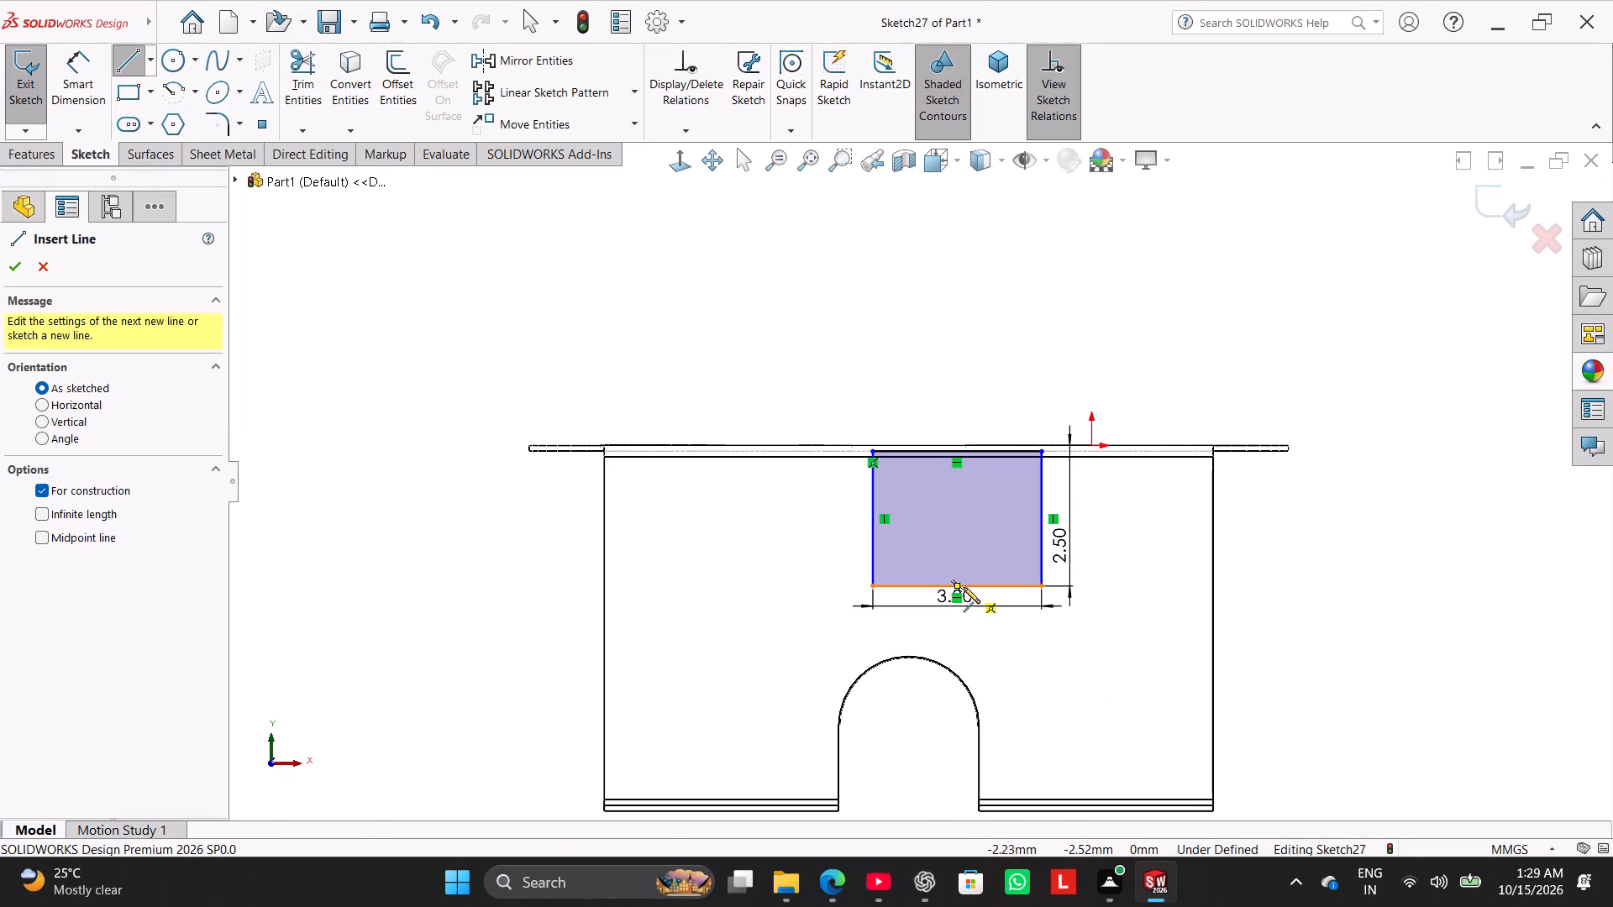
left_click(960, 587)
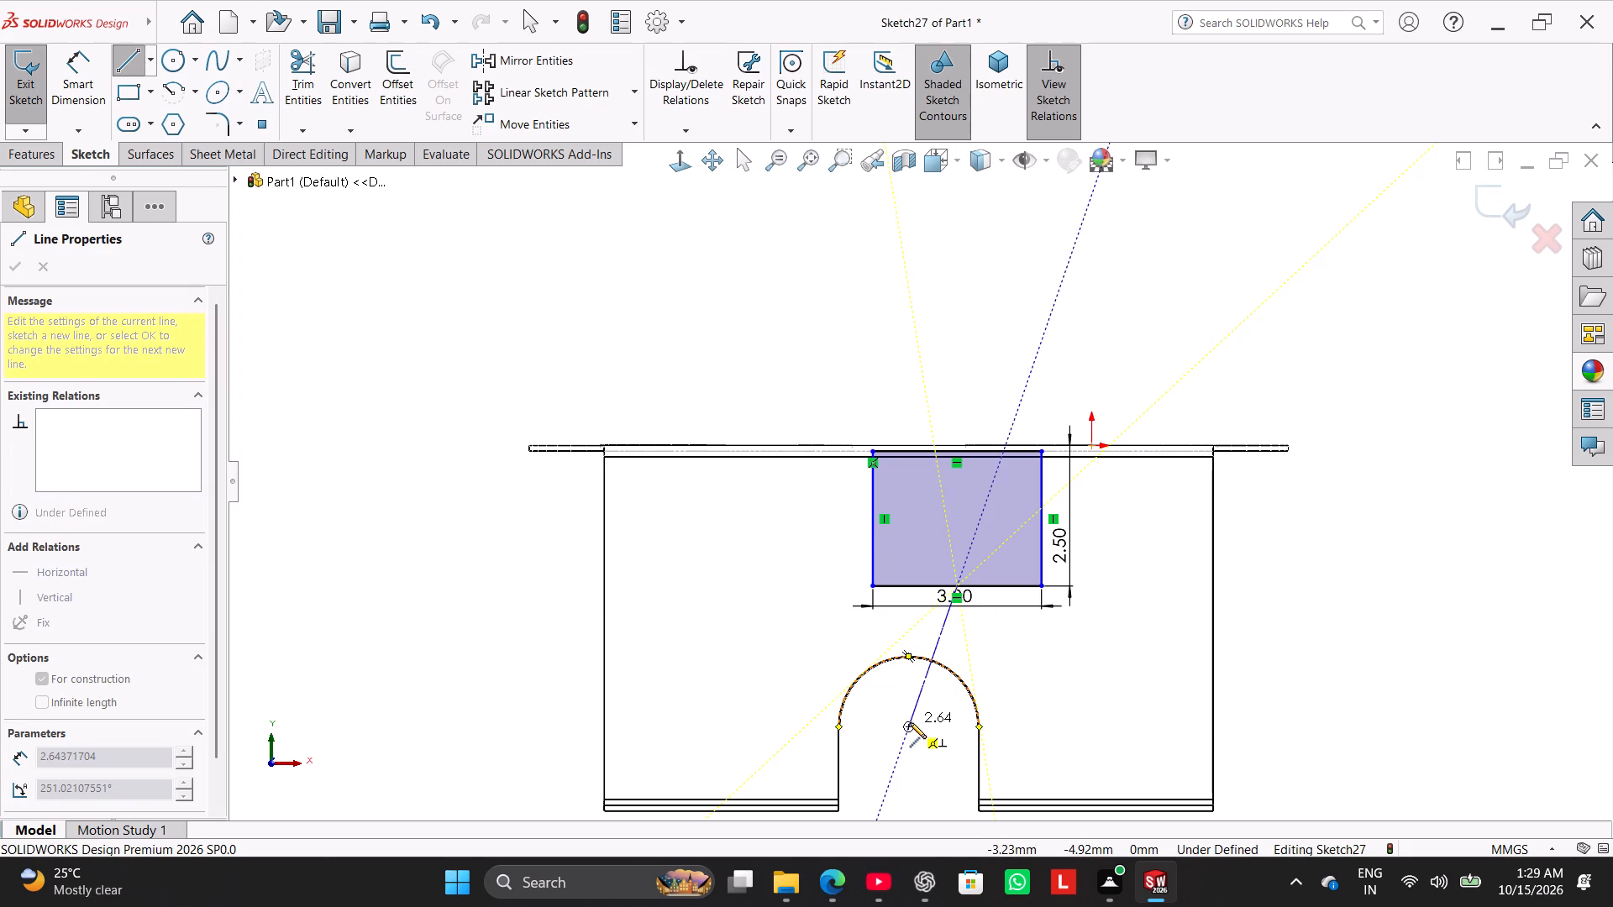
left_click(909, 725)
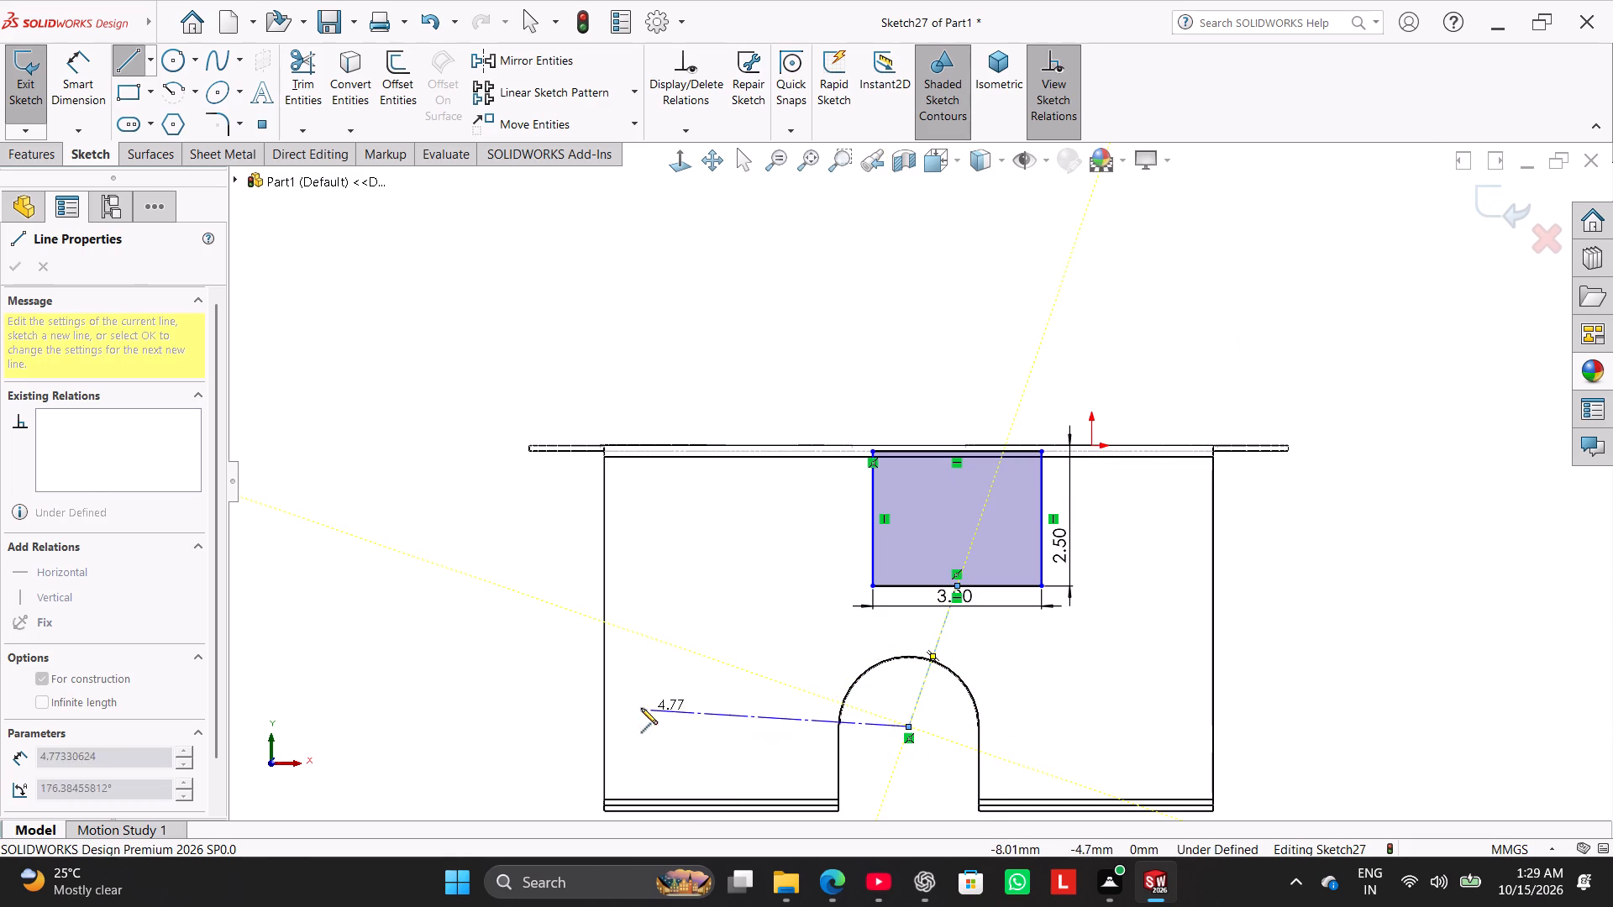
right_click(558, 646)
left_click(593, 656)
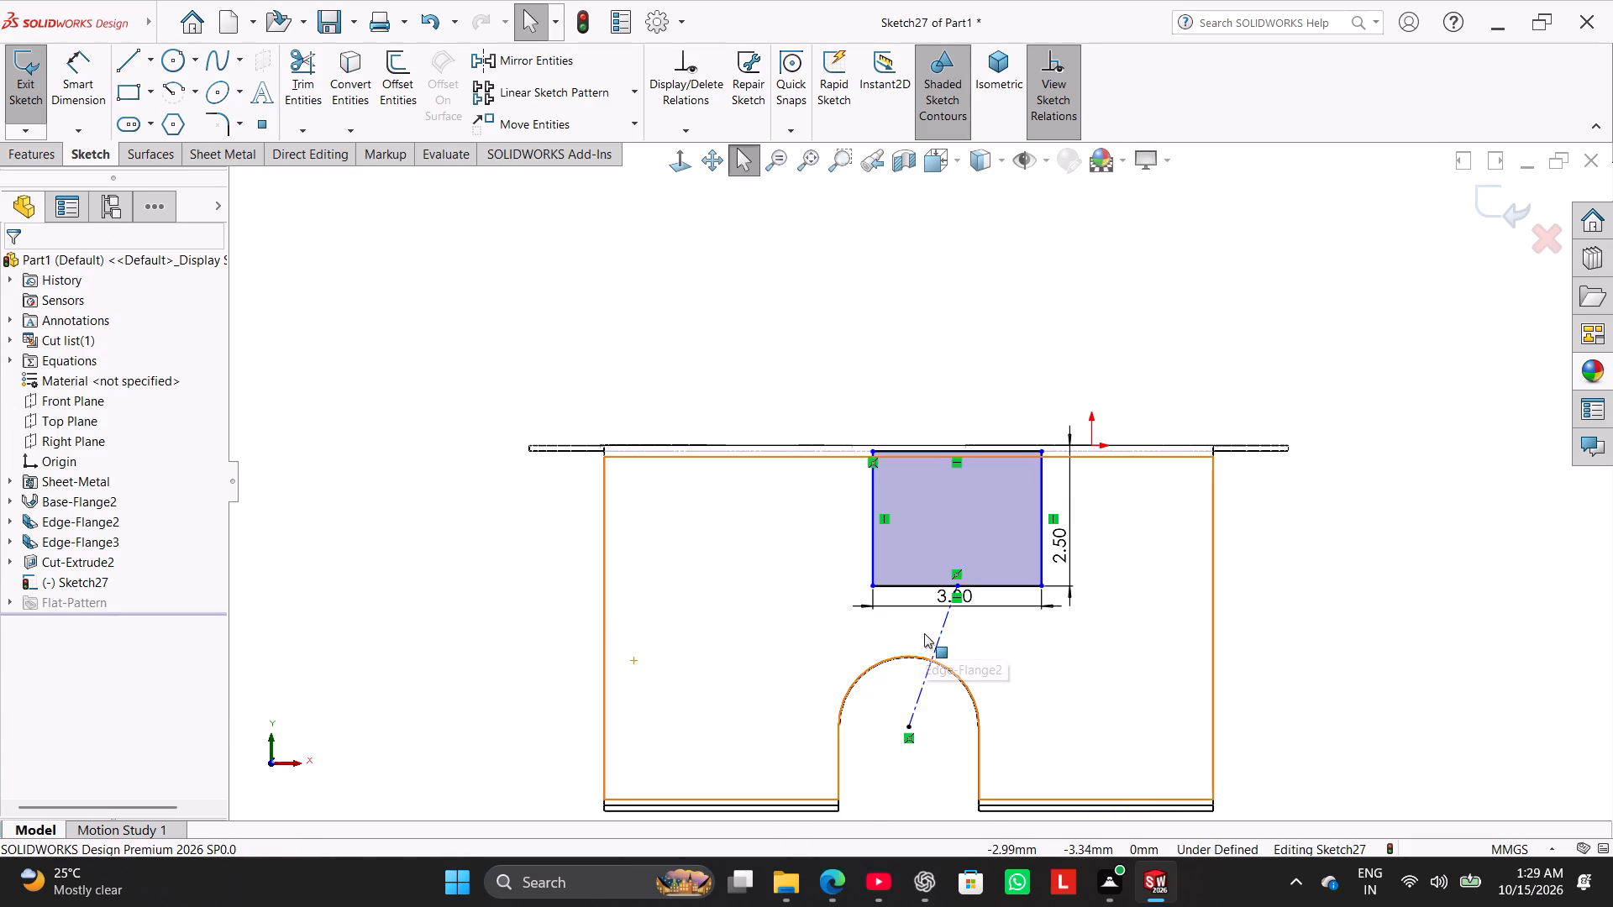
right_click(941, 630)
left_click(989, 530)
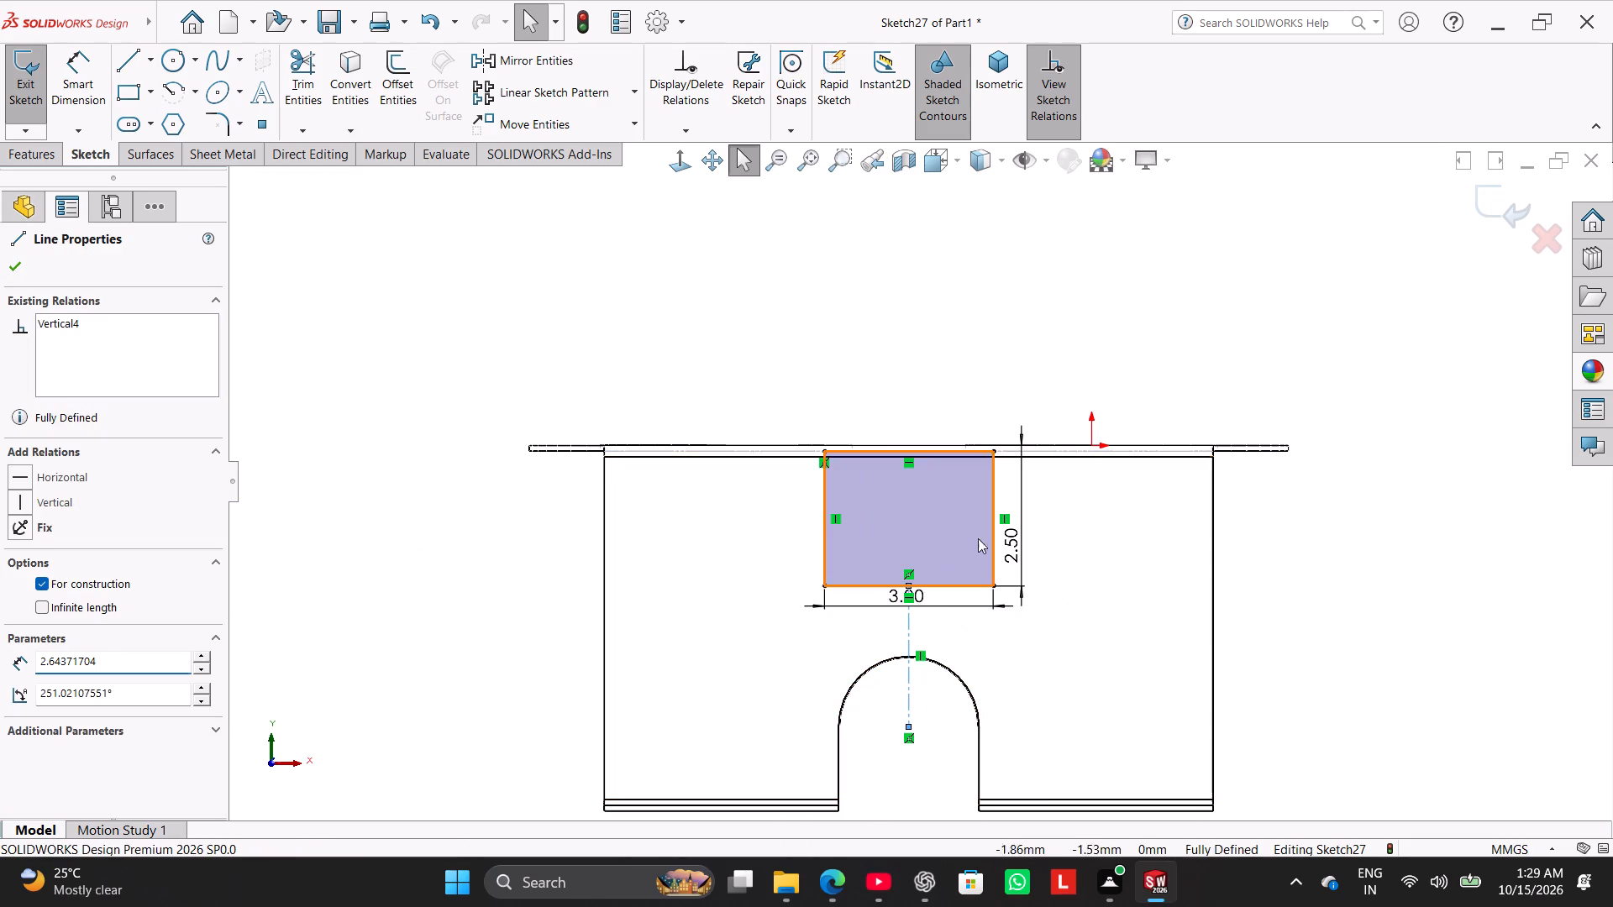
left_click(470, 610)
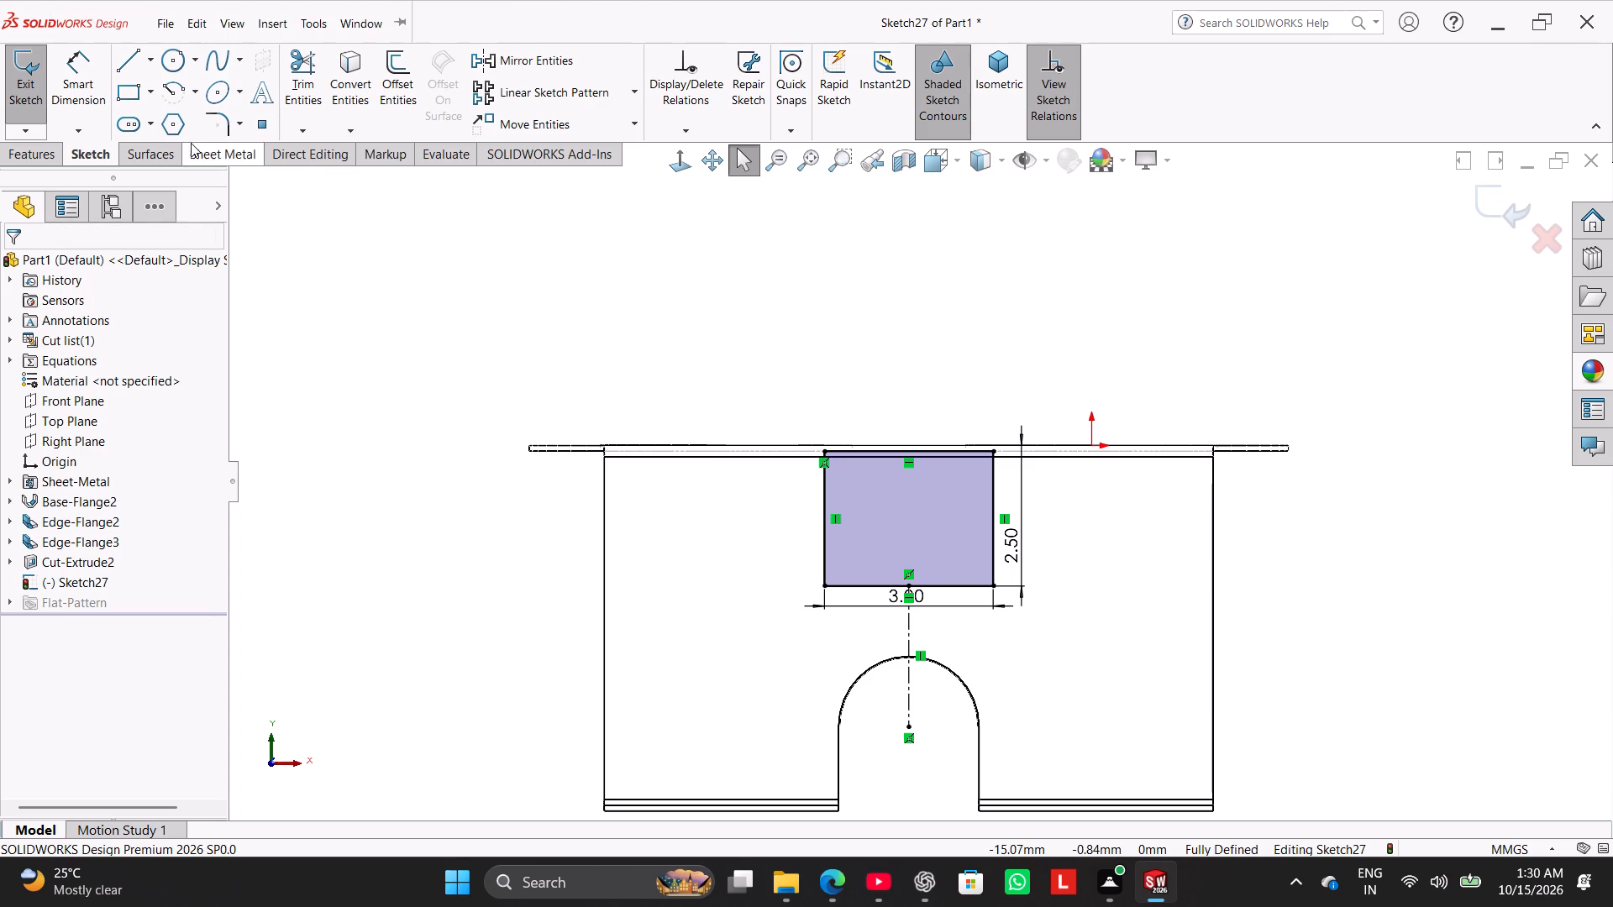
Cut-extrude the rectangle through both side walls using Through All in one direction only, with a normal, geometry-optimized cut.
left_click(239, 148)
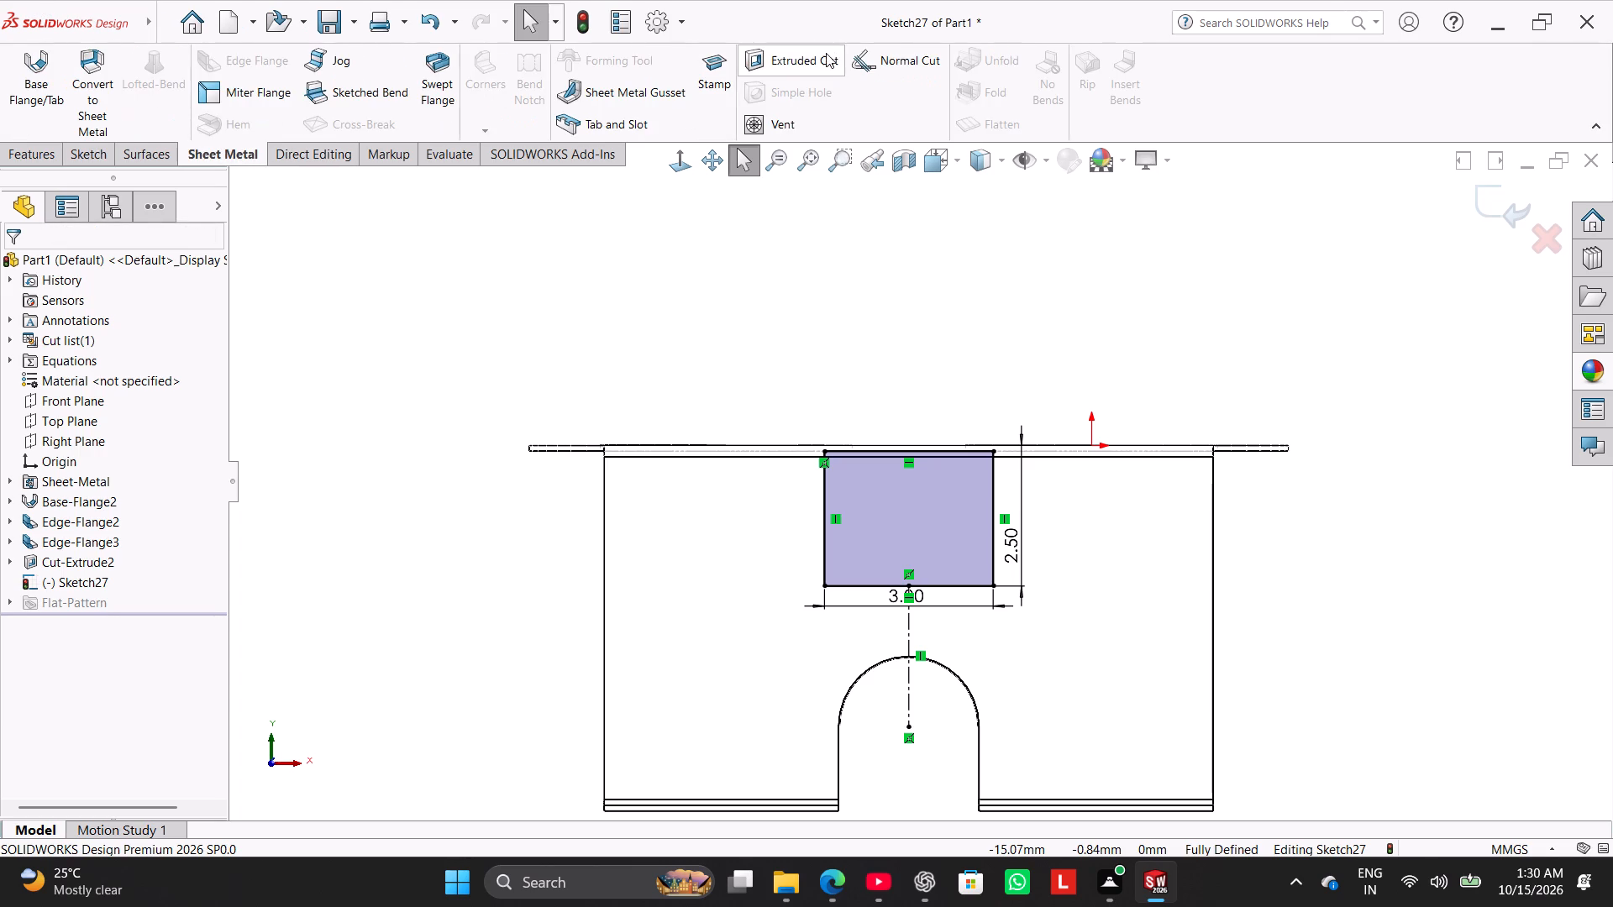
left_click(826, 53)
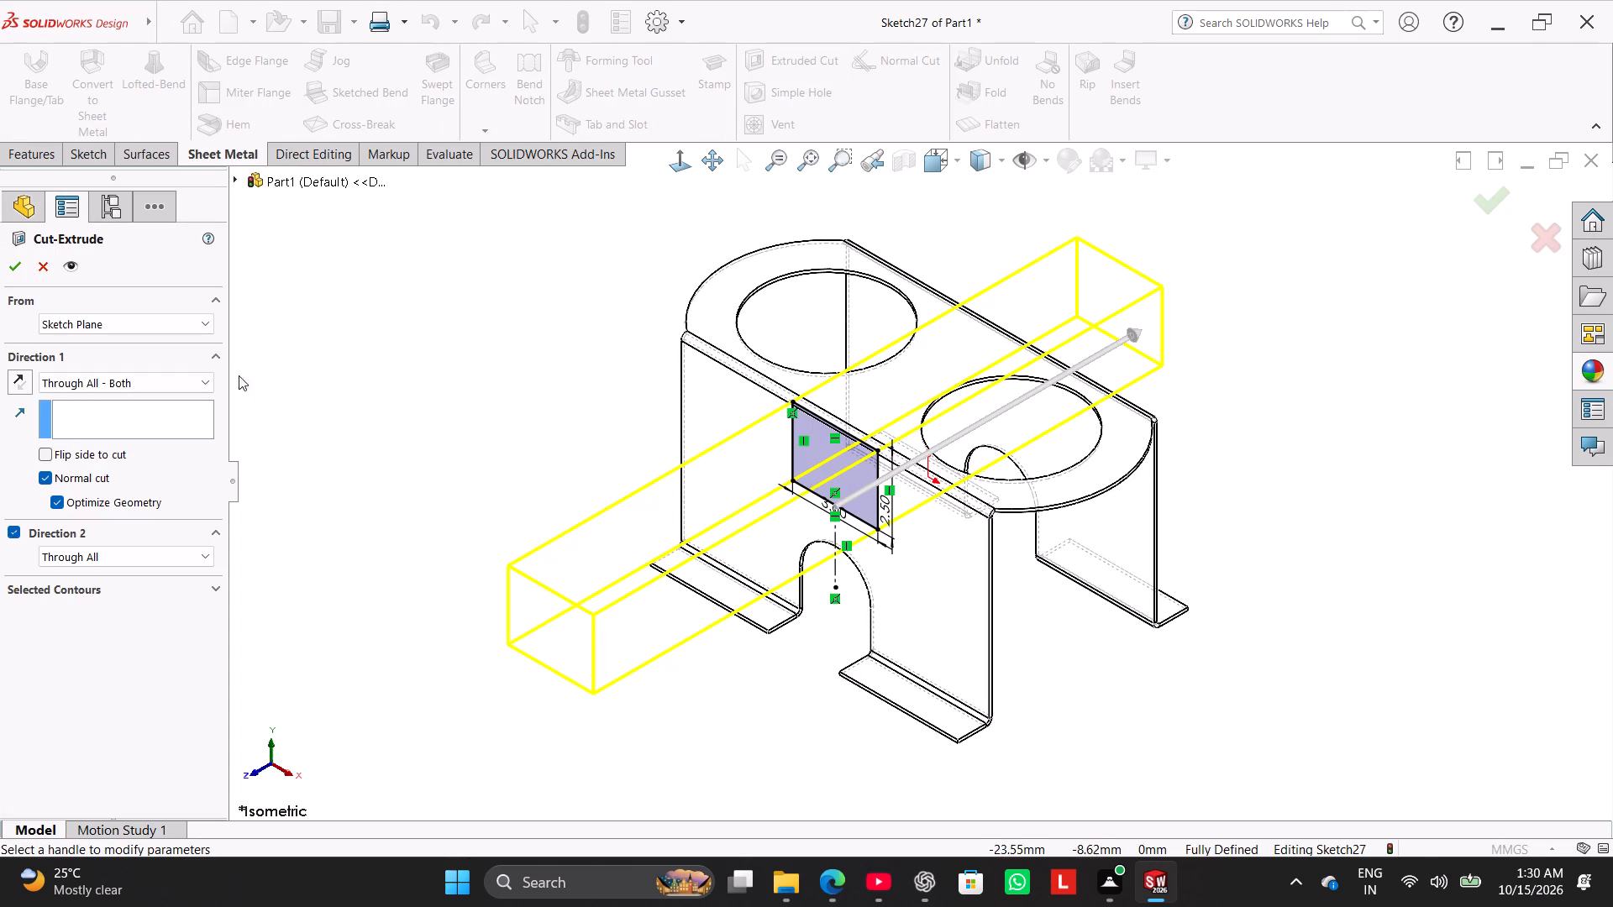
left_click(119, 378)
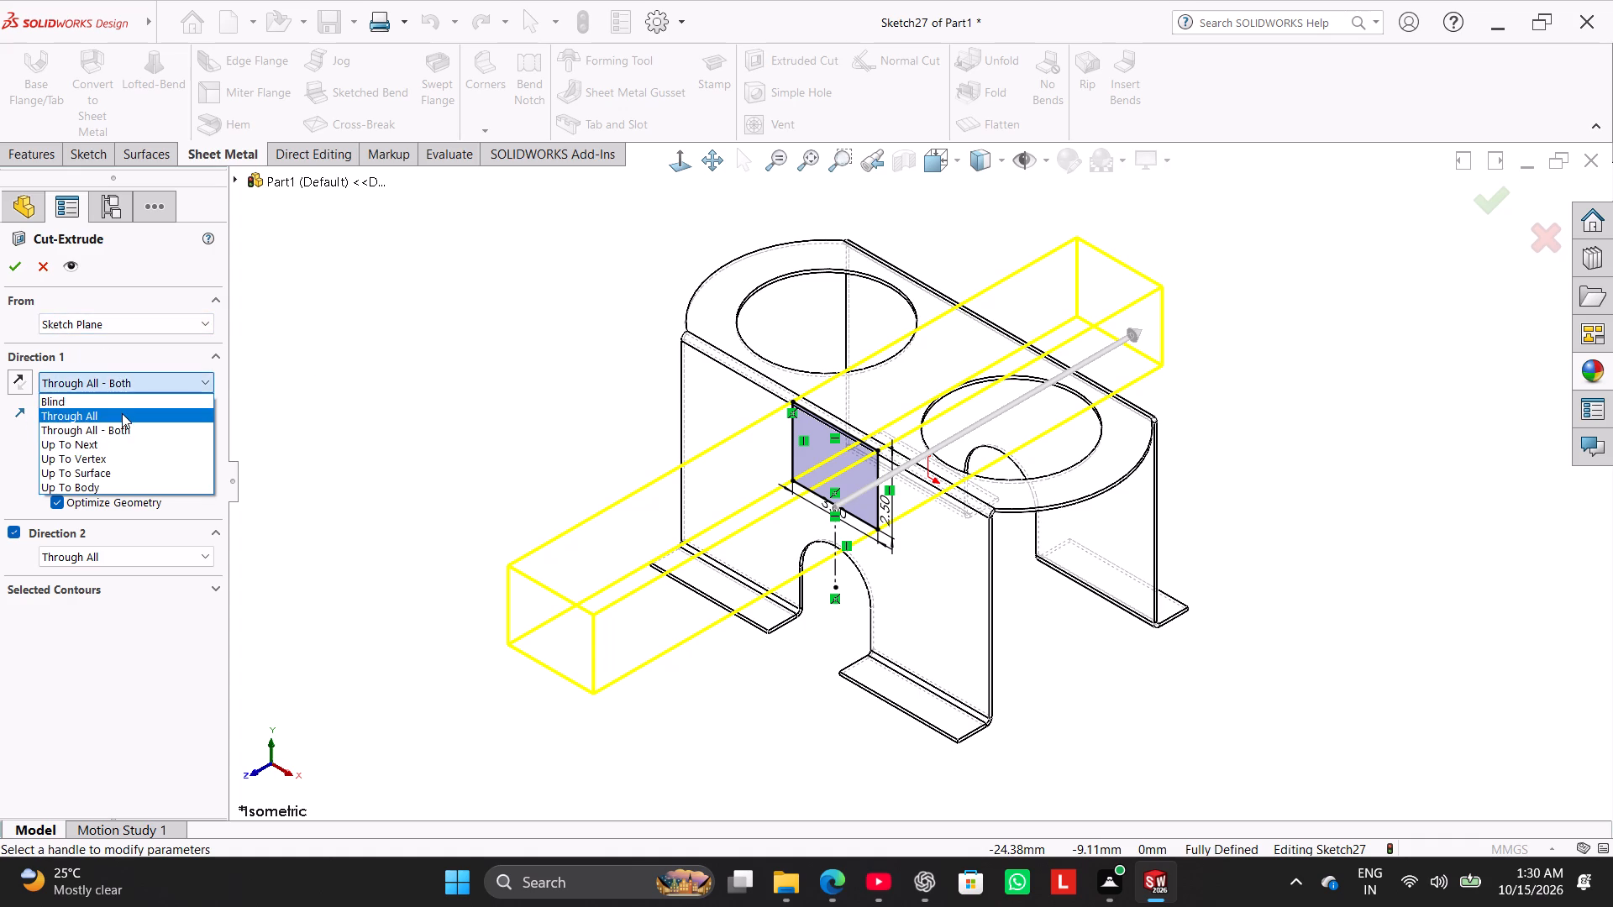
left_click(122, 413)
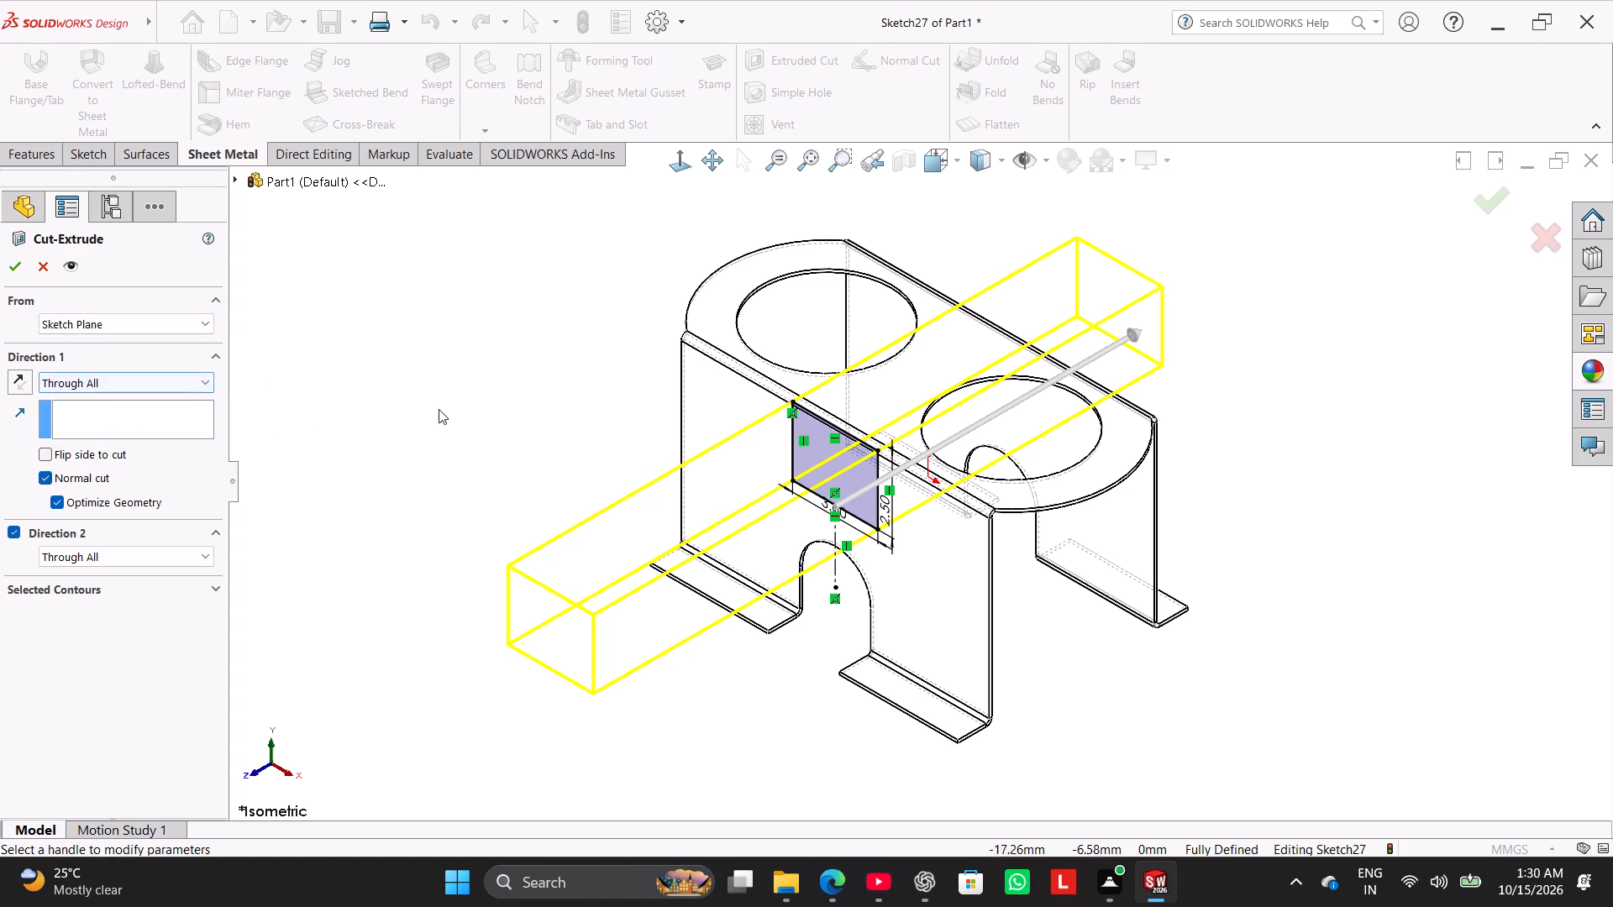
left_click(439, 409)
left_click(14, 375)
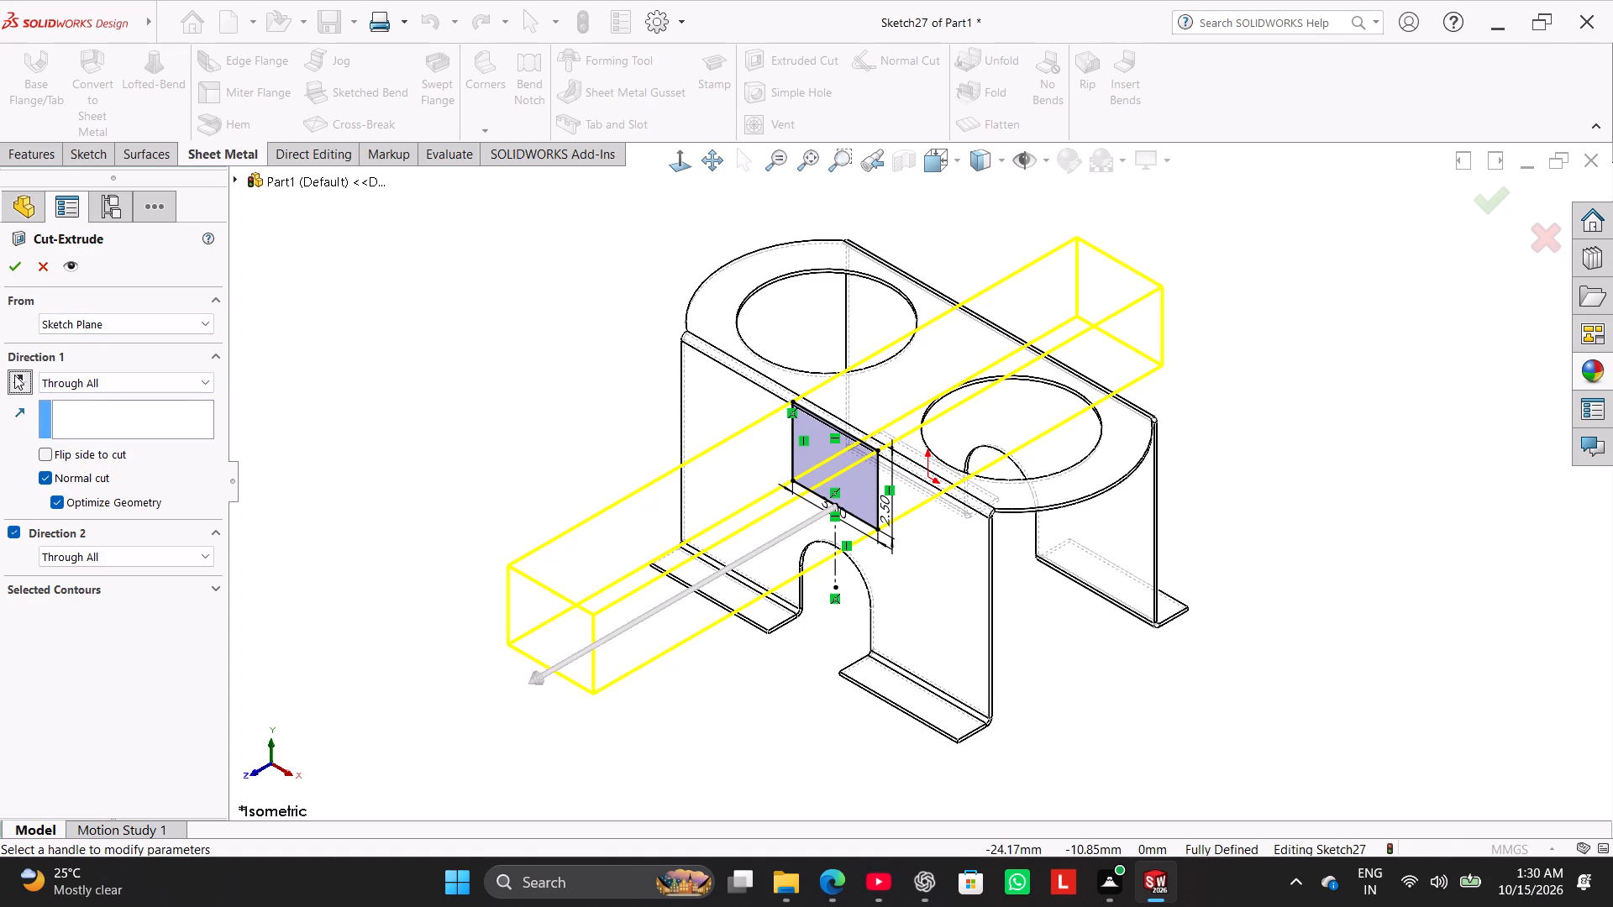
left_click(11, 532)
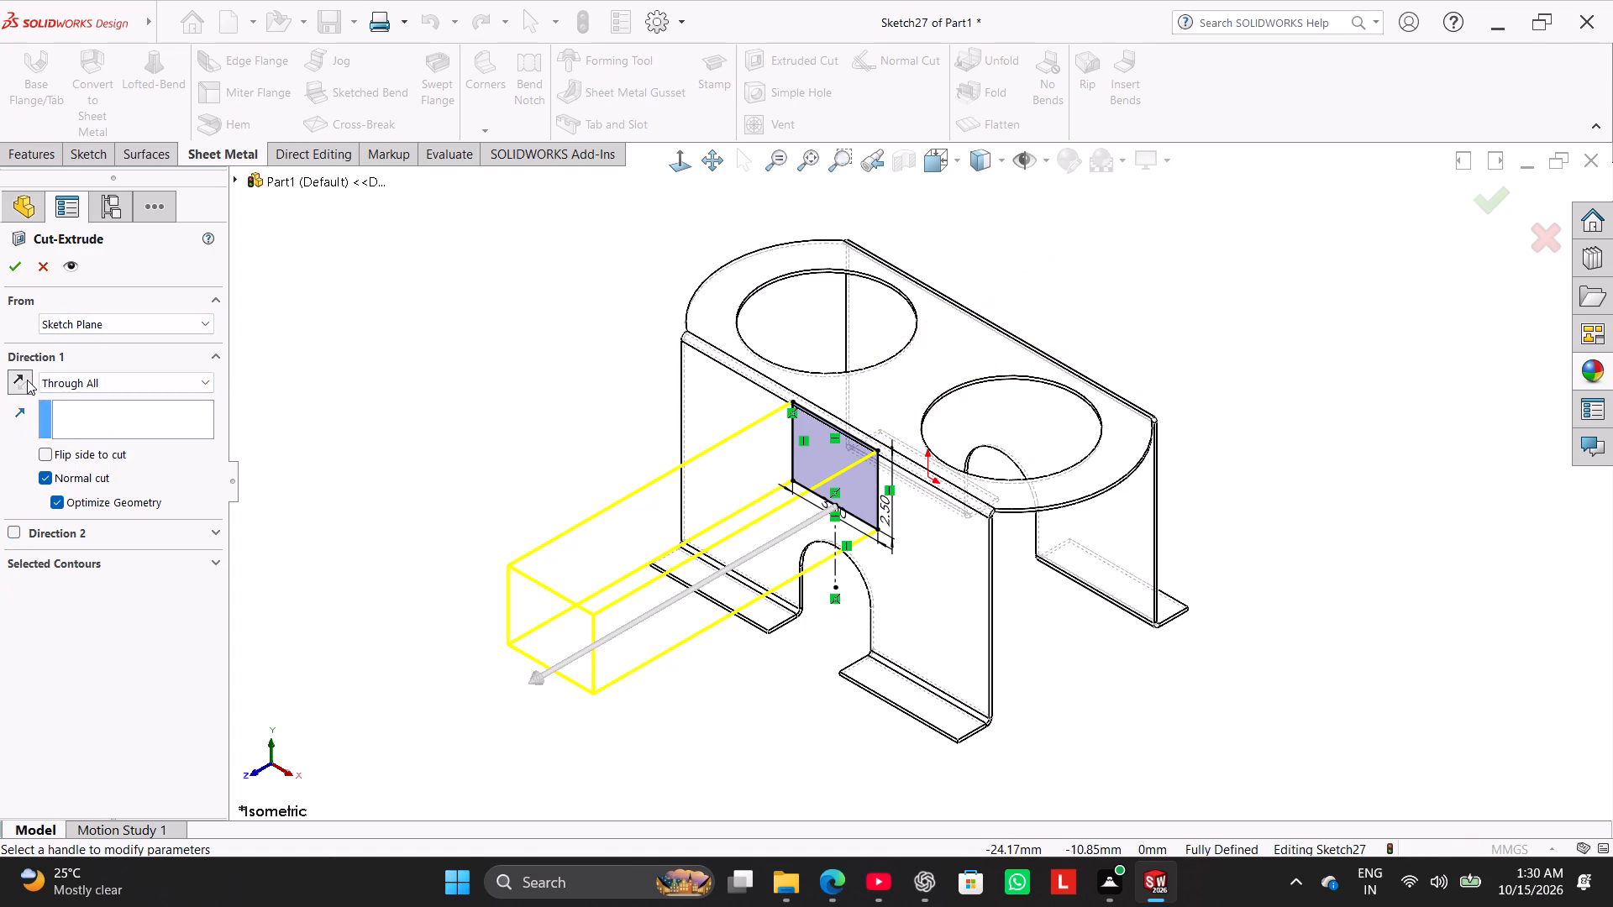
left_click(25, 379)
left_click(15, 263)
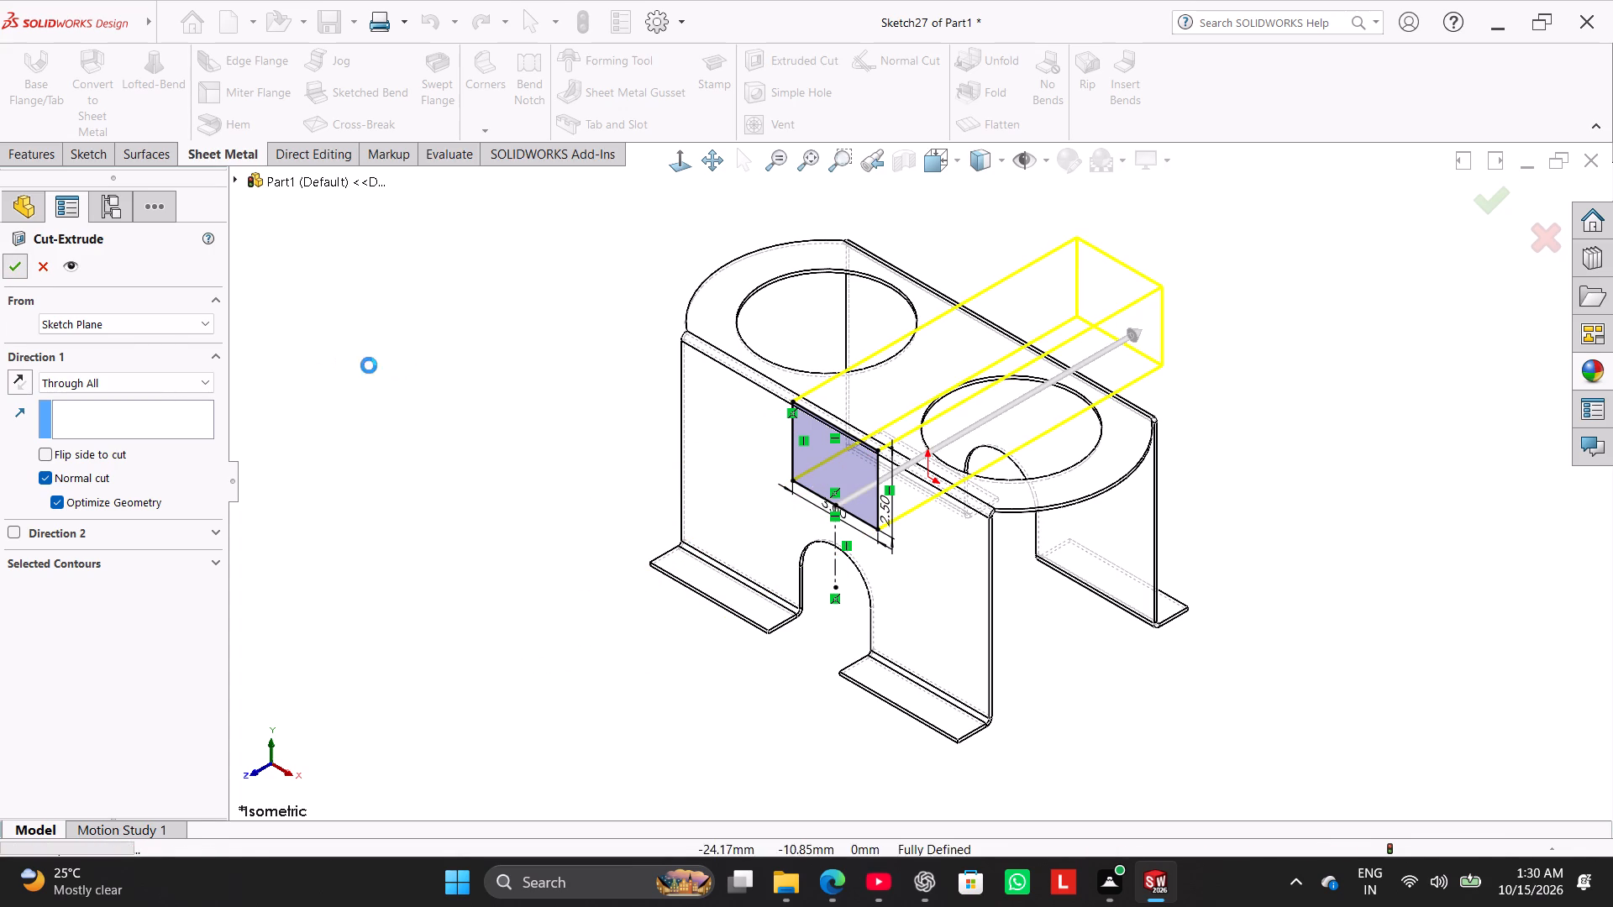
left_click(415, 369)
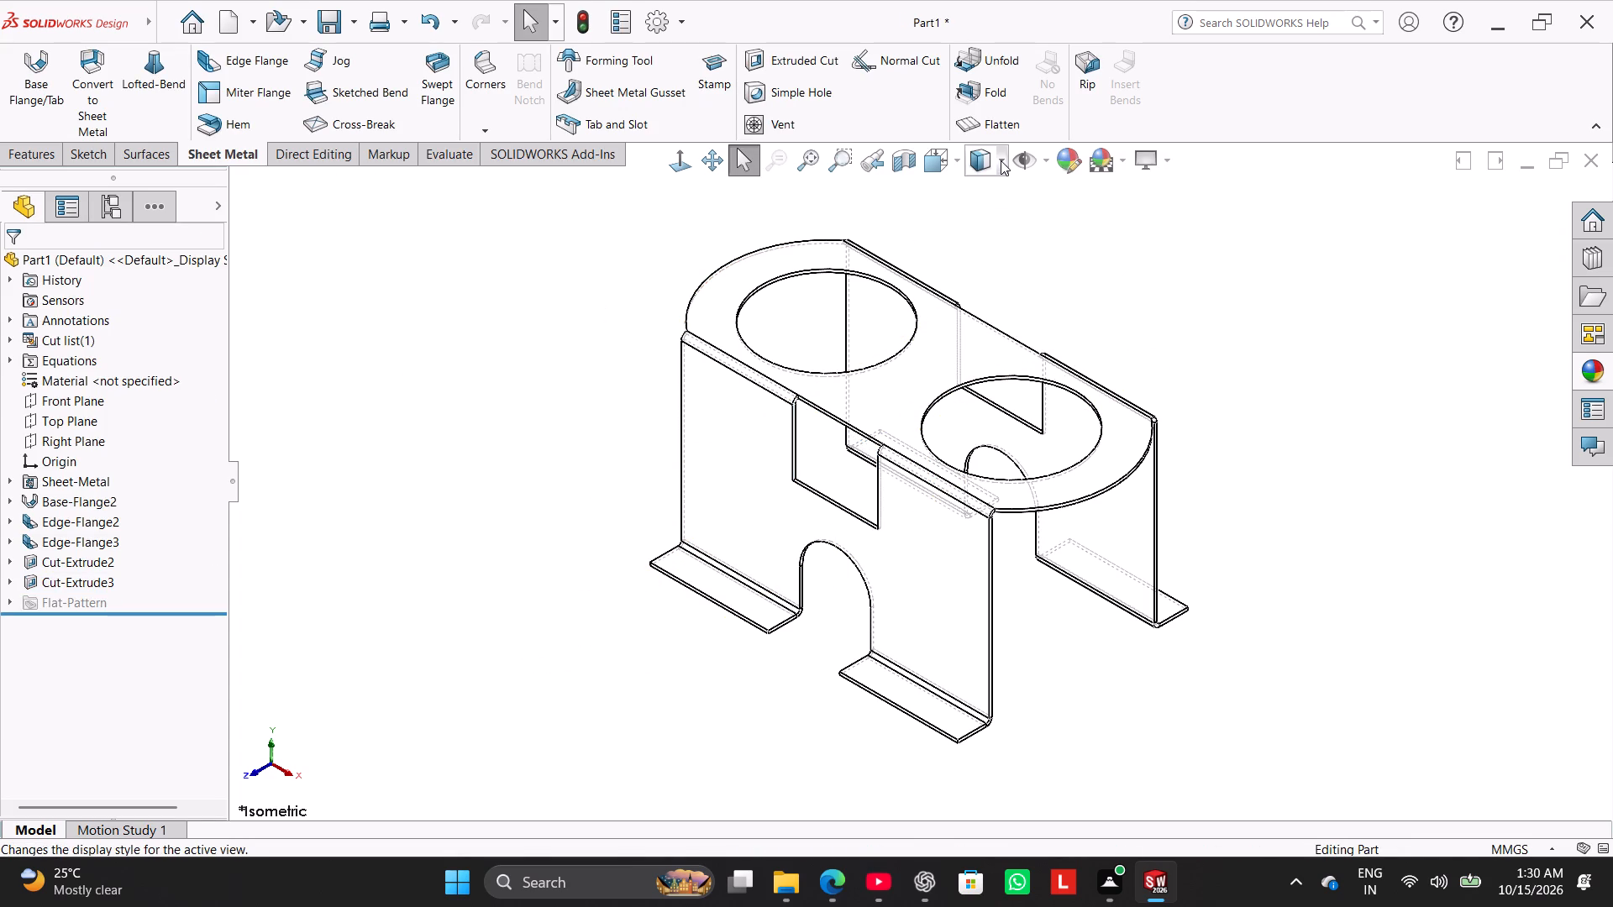
Change the model's display style to shaded with edges.
left_click(1001, 160)
left_click(992, 195)
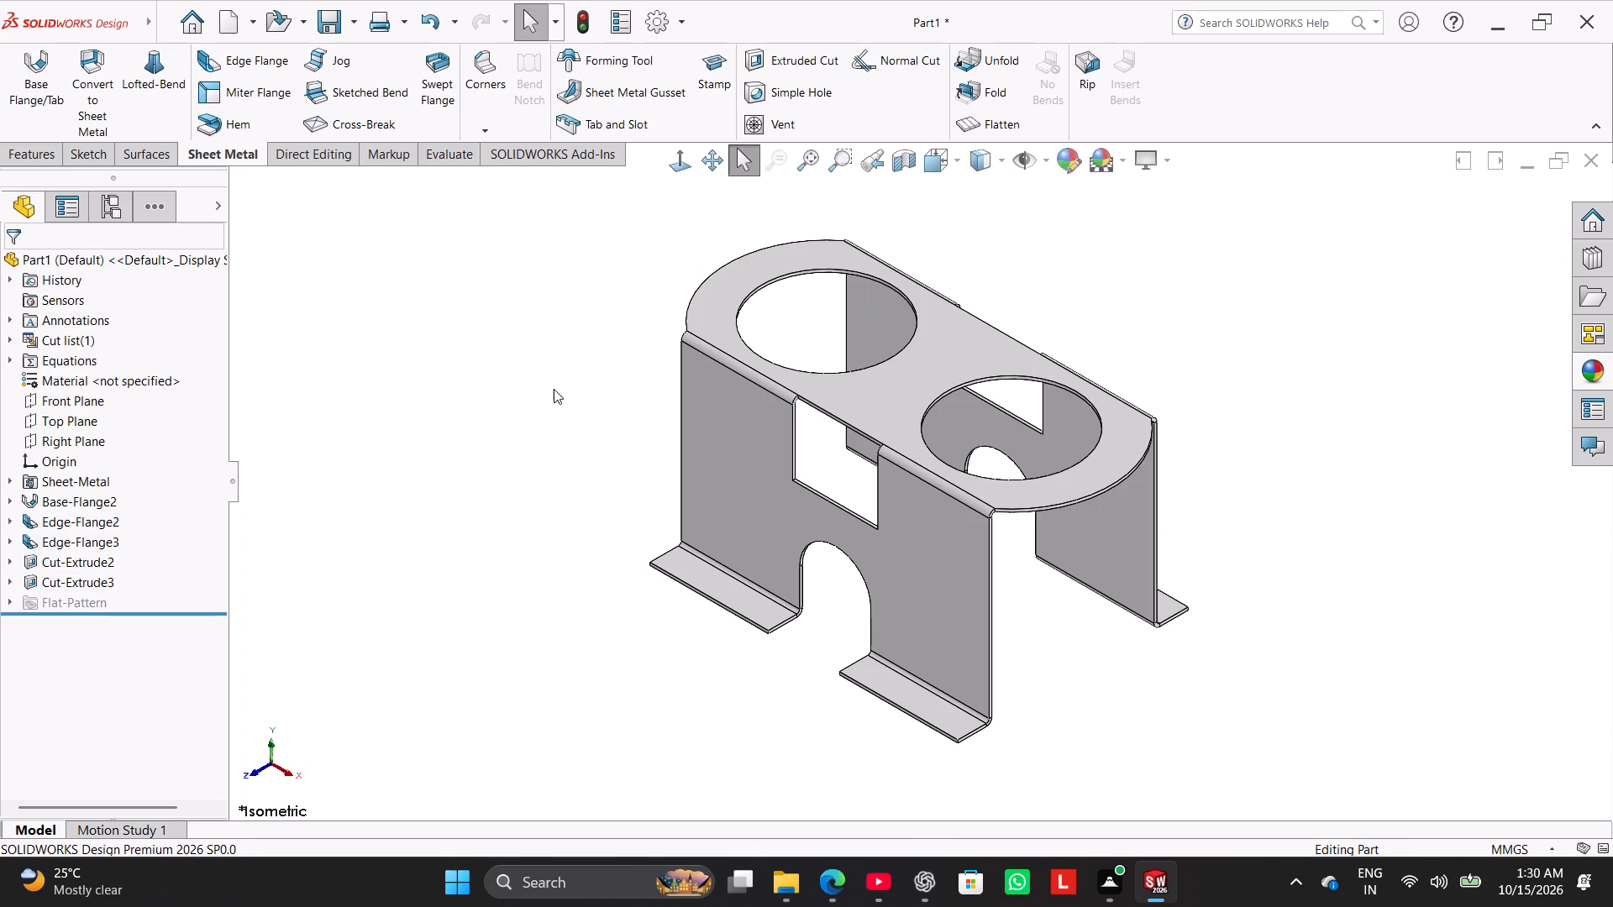
Examine the rectangular cutouts and the adjoining top bends of the side walls, finishing in the isometric view.
middle_click_drag(531, 440, 581, 452)
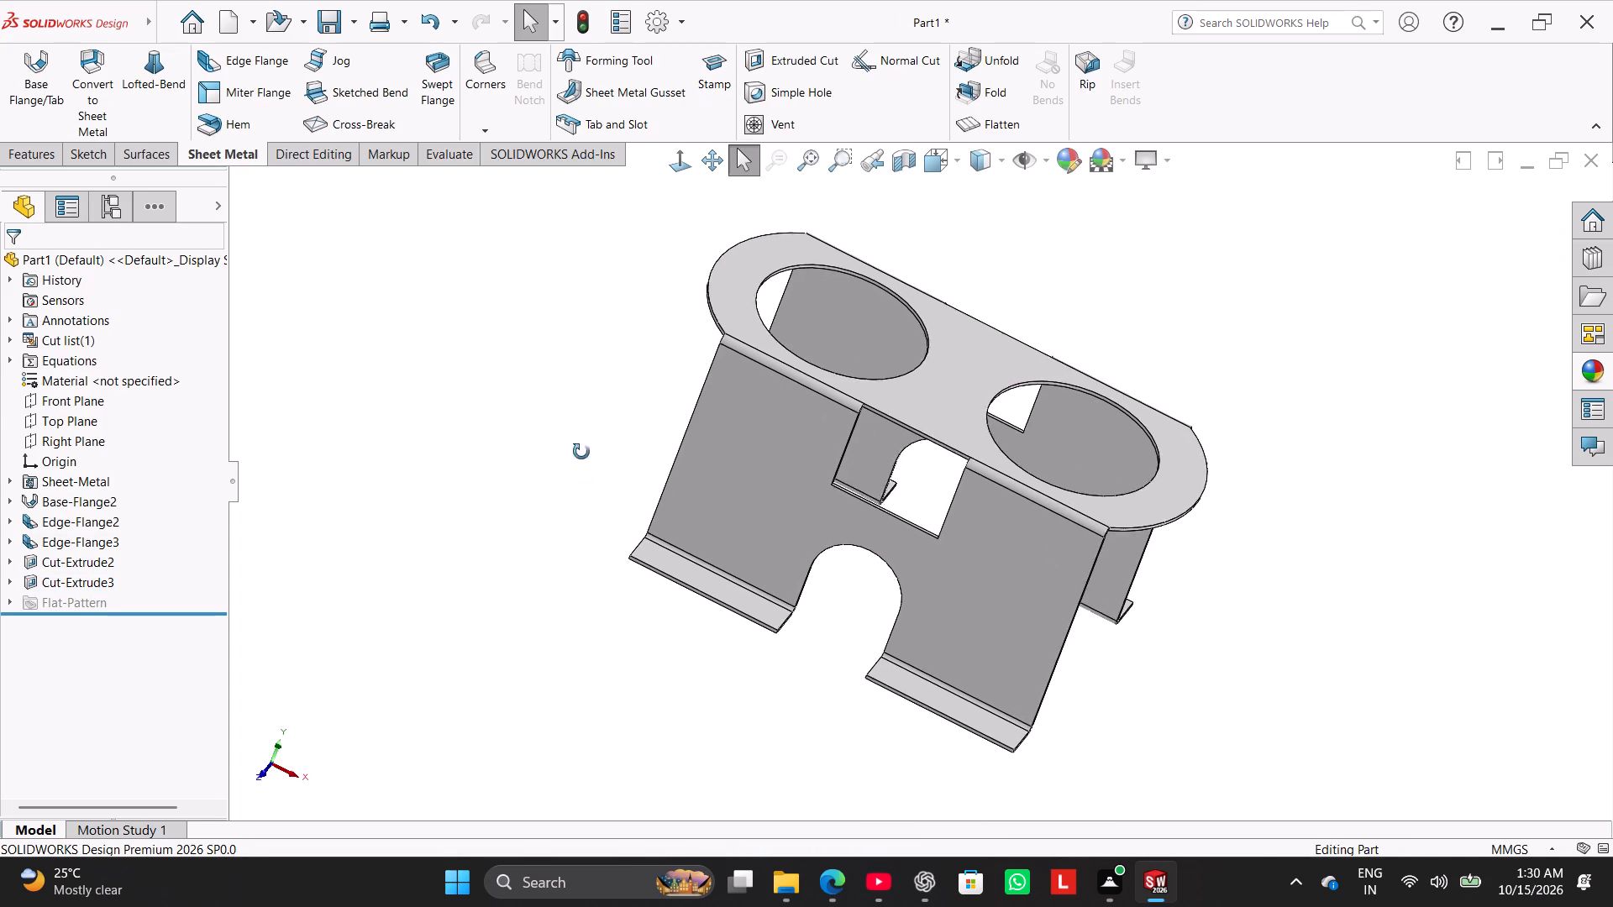
middle_click_drag(581, 452, 573, 416)
right_click_drag(572, 435, 746, 343)
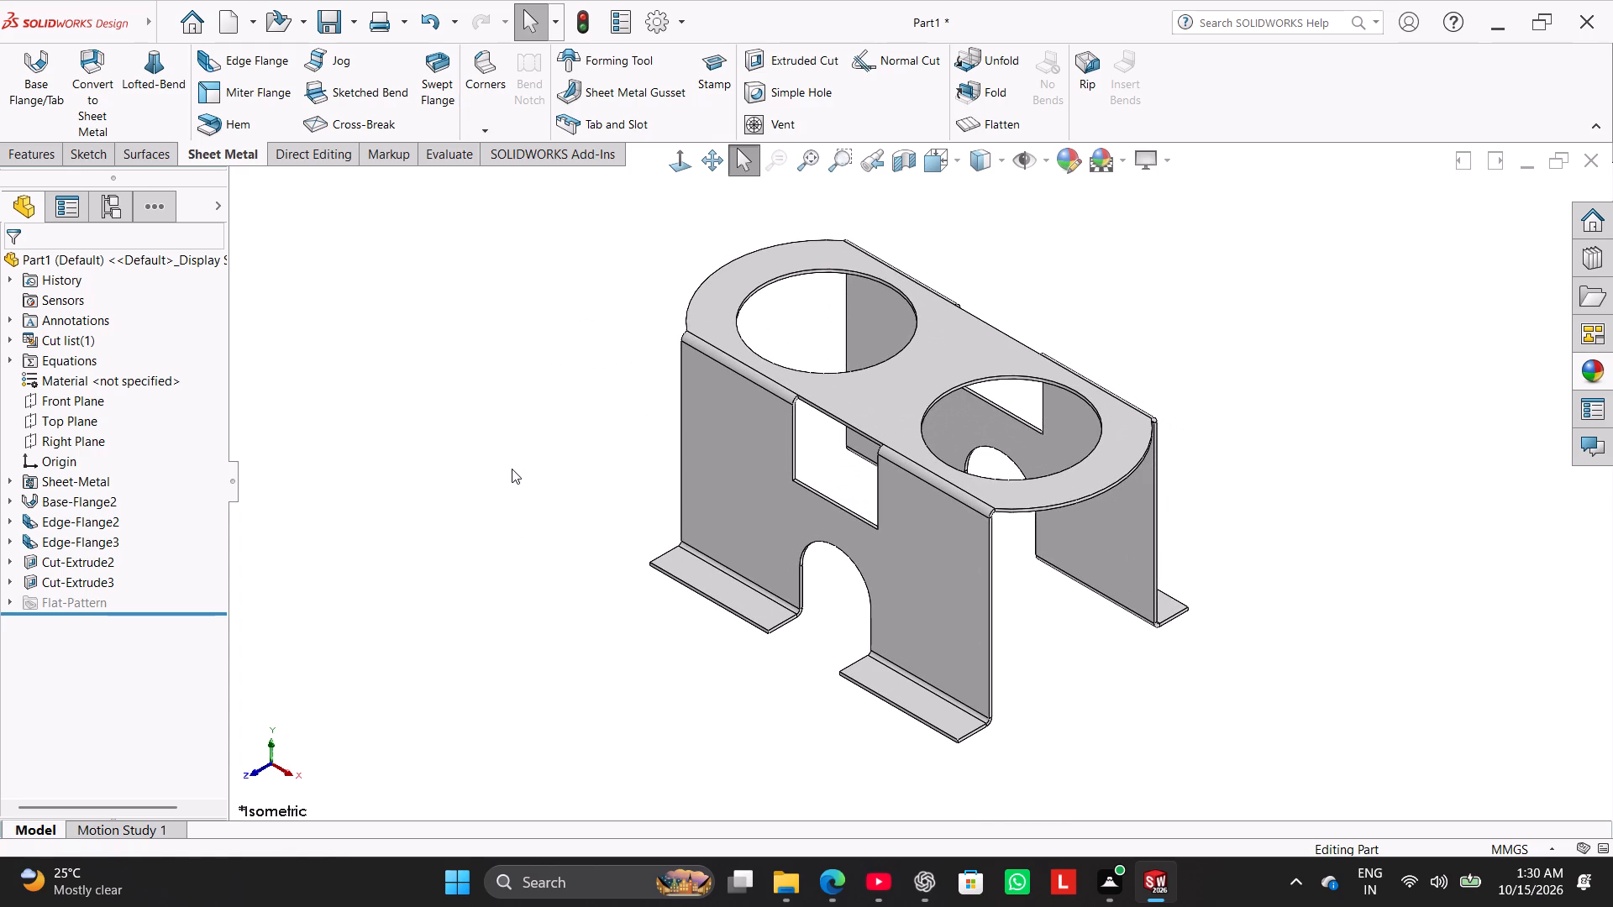
scroll(845, 433, "down", 7)
scroll(809, 423, "up", 3)
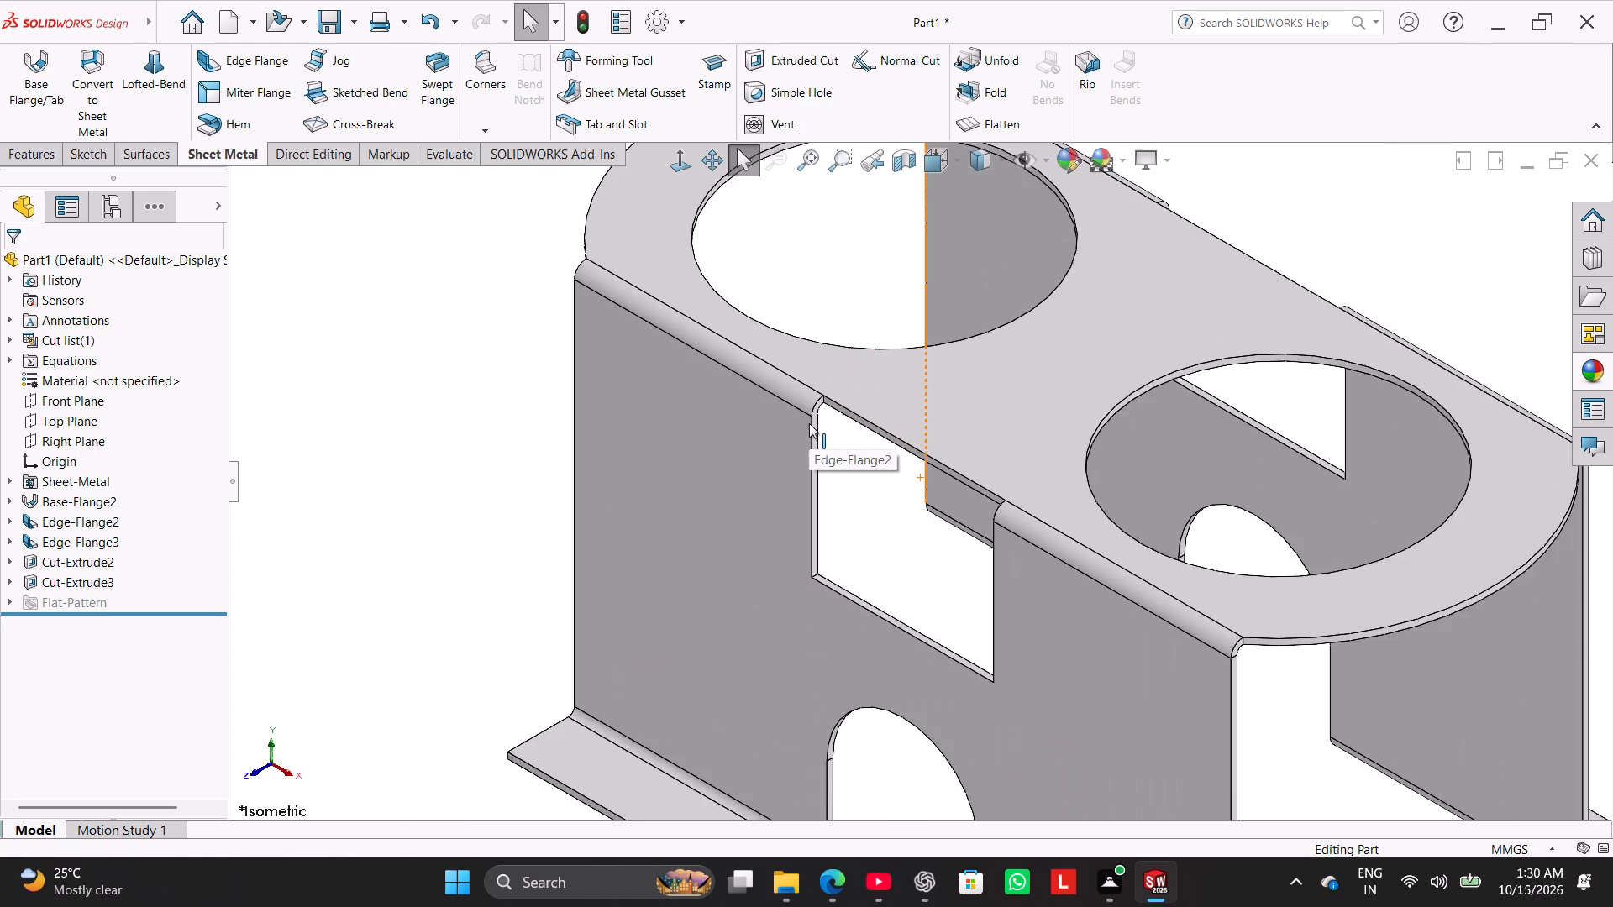
scroll(809, 423, "up", 2)
left_click(476, 481)
right_click_drag(476, 484, 705, 377)
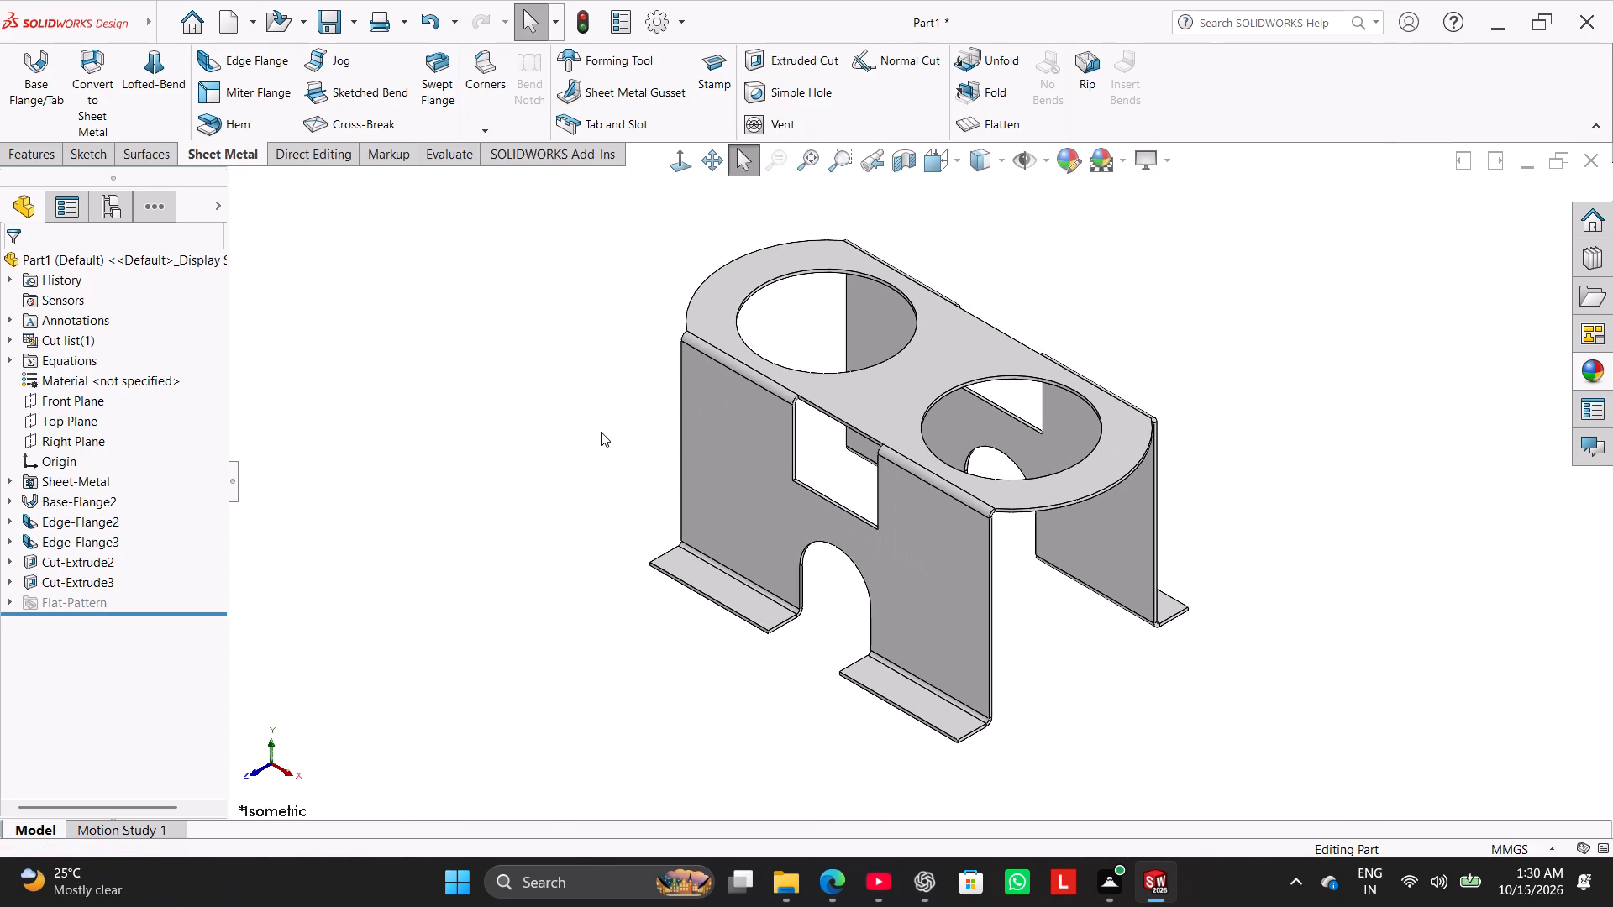
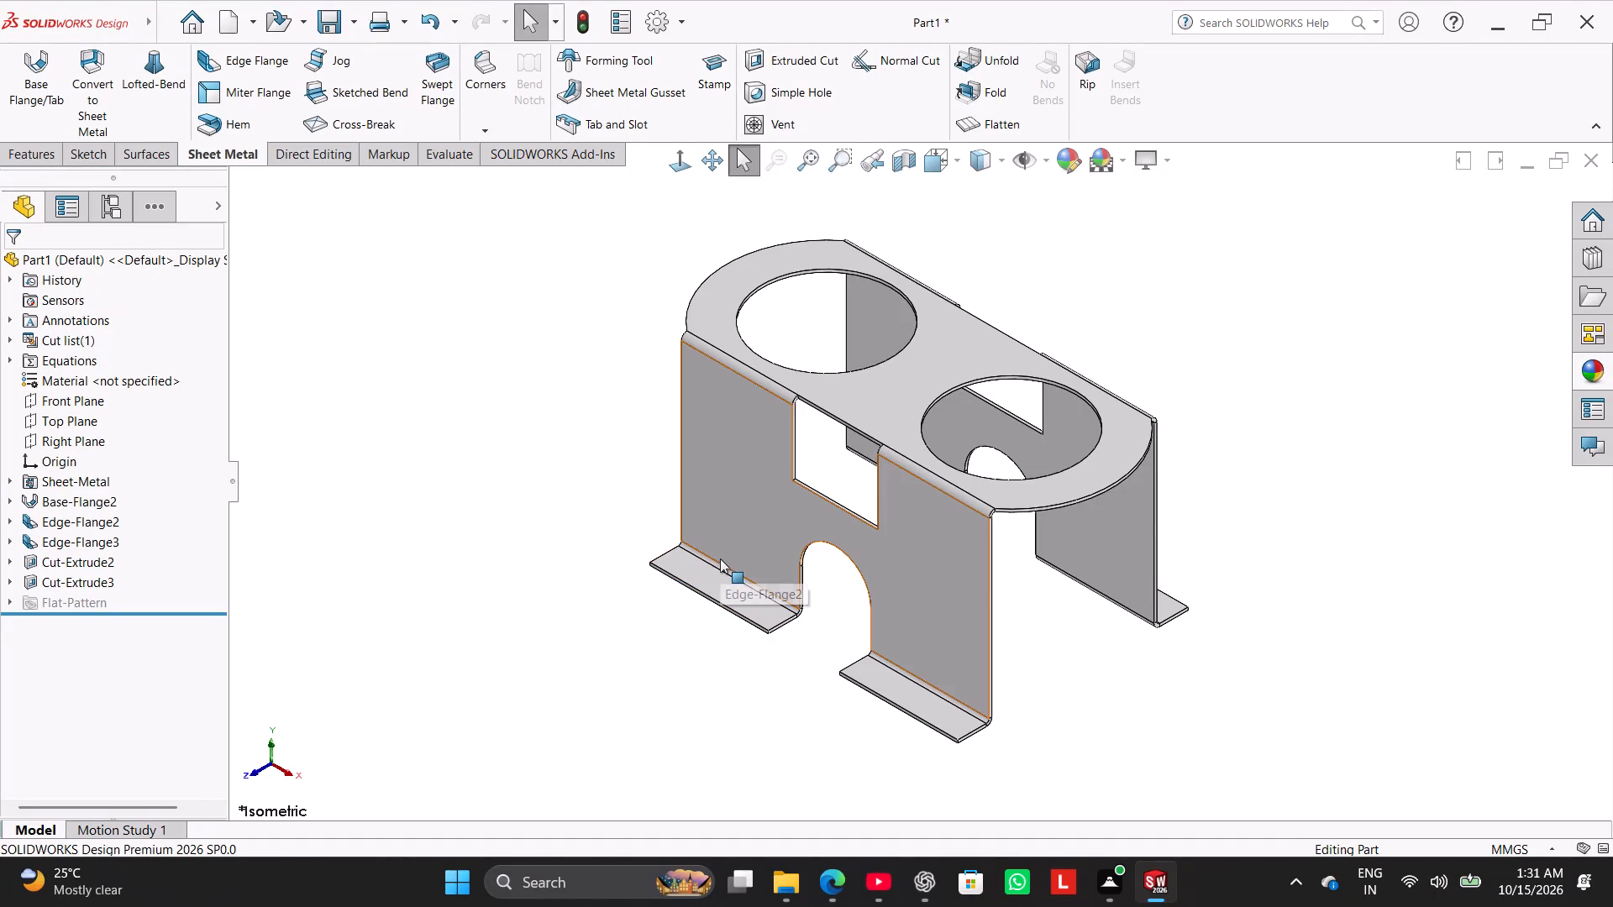
In a new sketch on the top face, draw connected horizontal, slanted (about 1.3 mm) and short vertical lines ending on the plate's straight edge at the cutout.
right_click(917, 407)
left_click(964, 385)
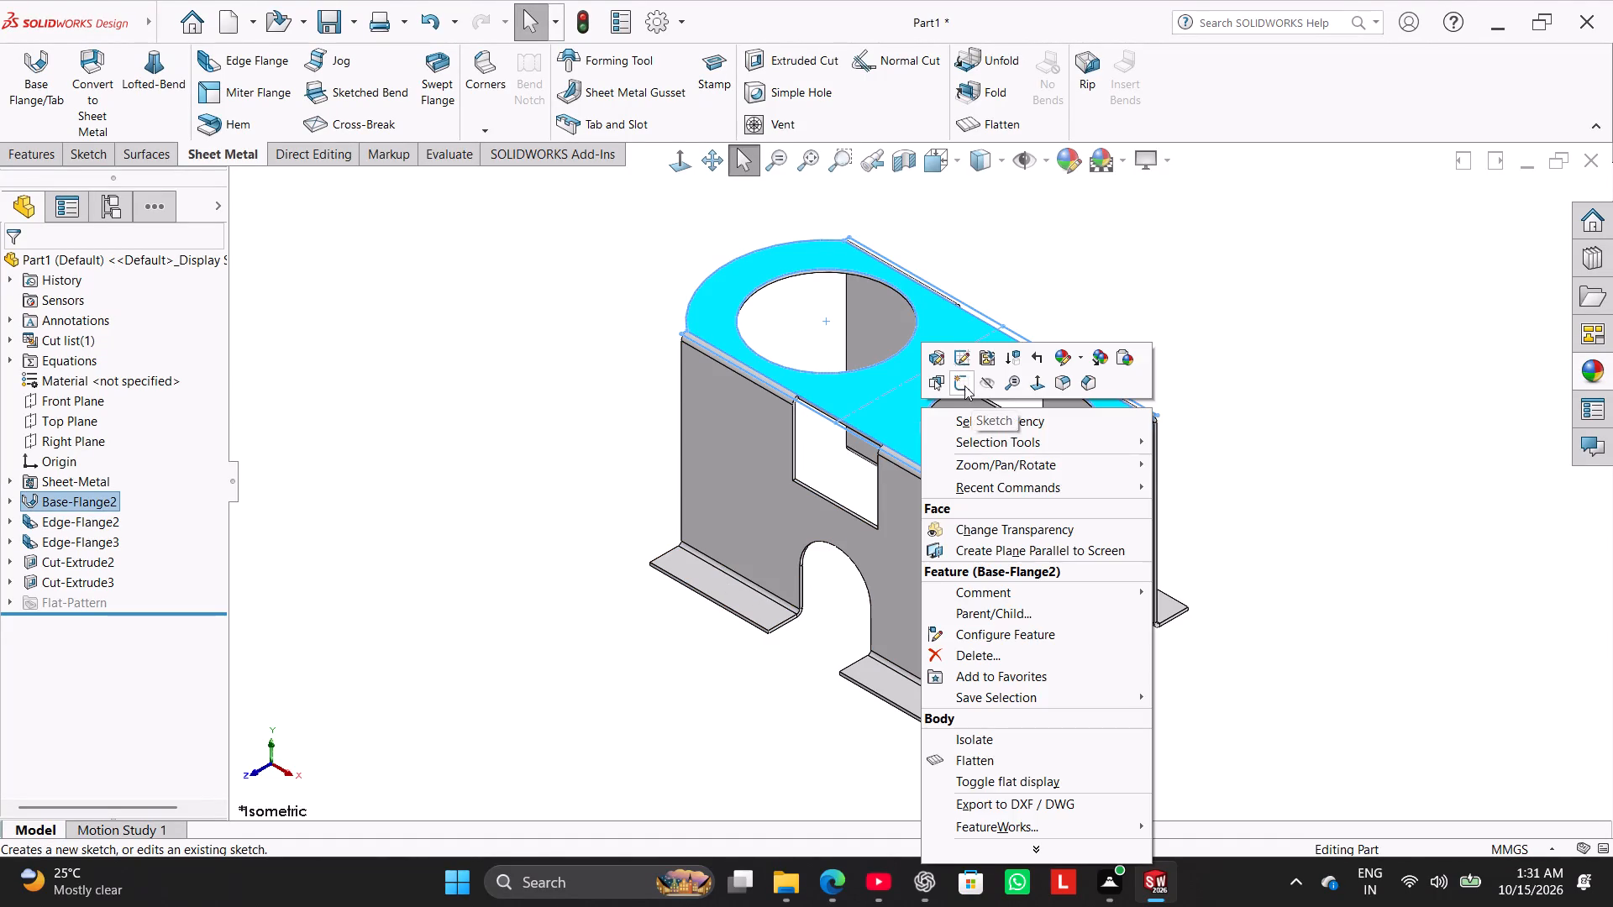
left_click(442, 374)
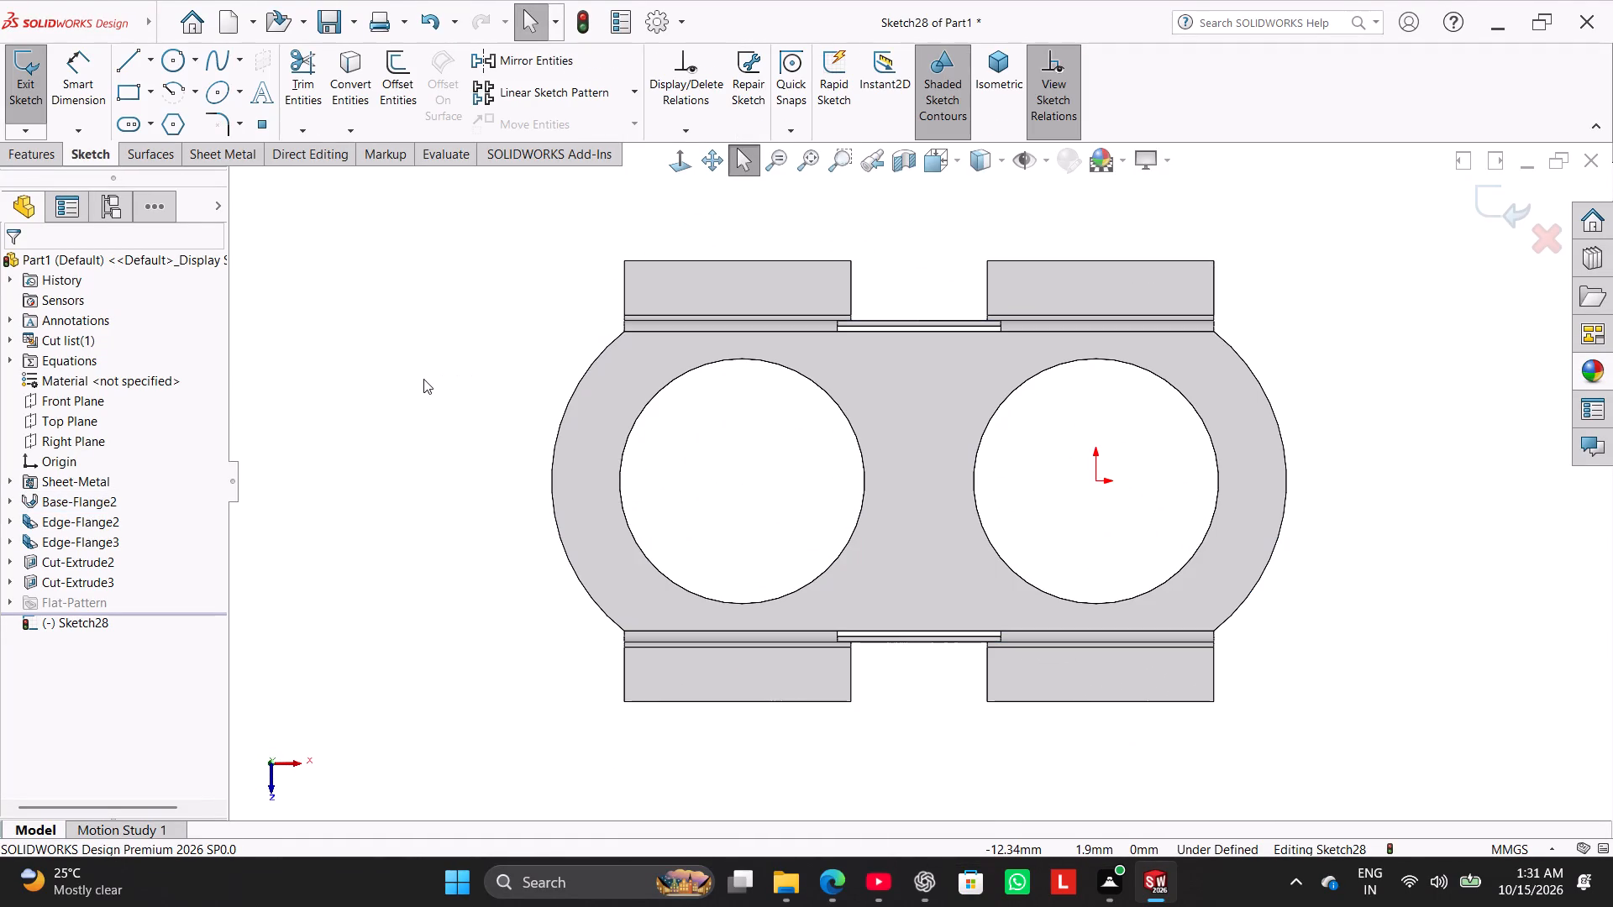
left_click(133, 50)
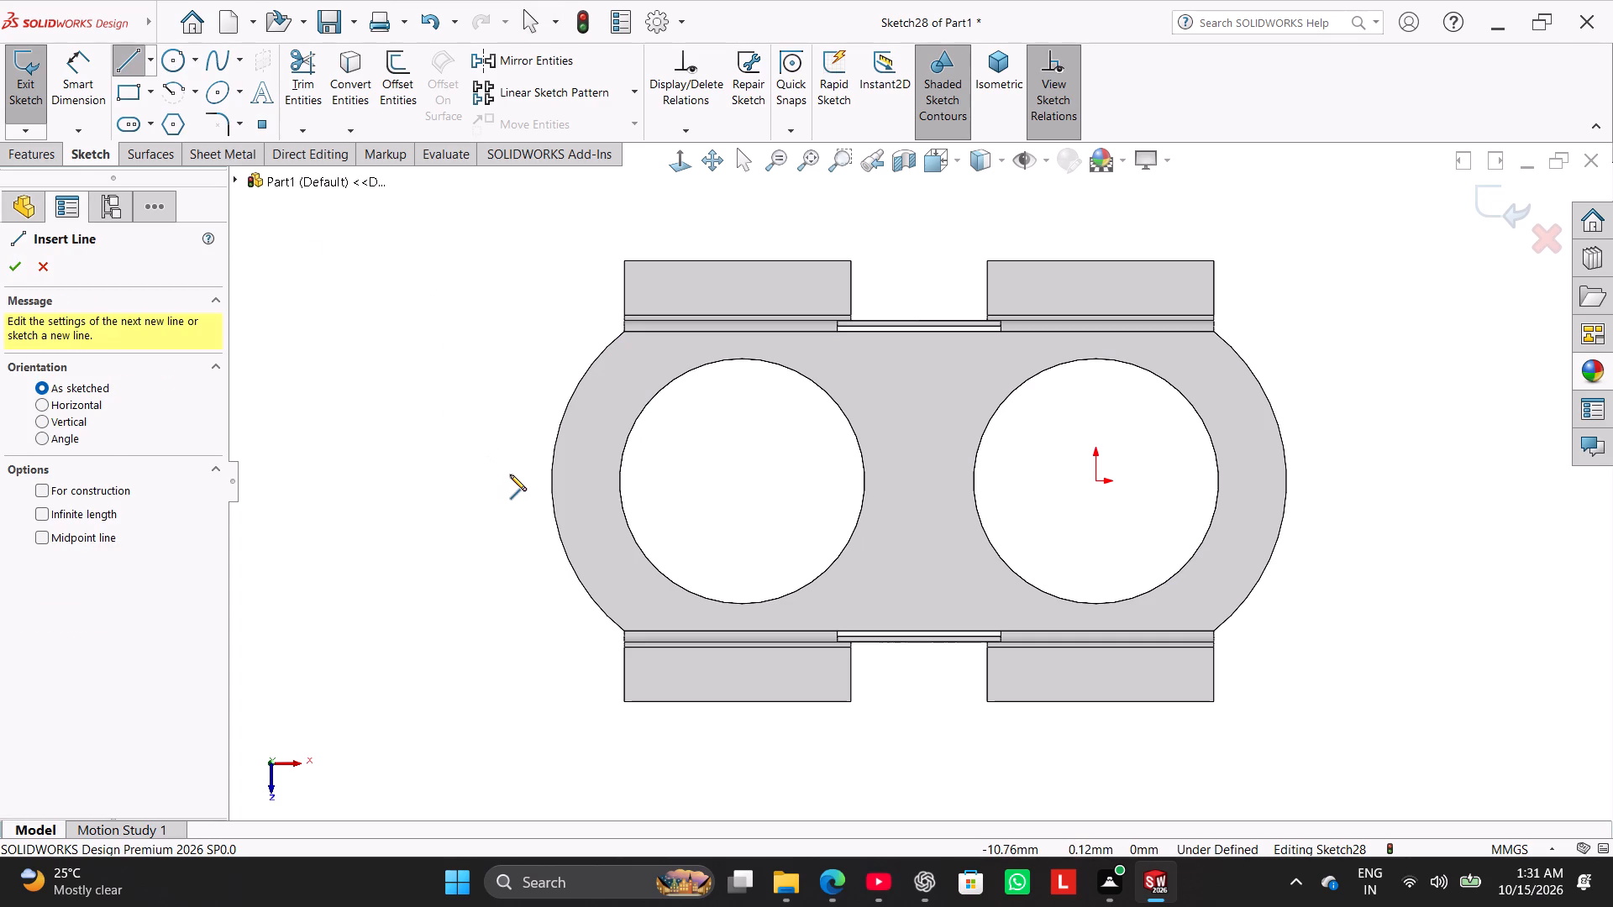
scroll(974, 688, "down", 2)
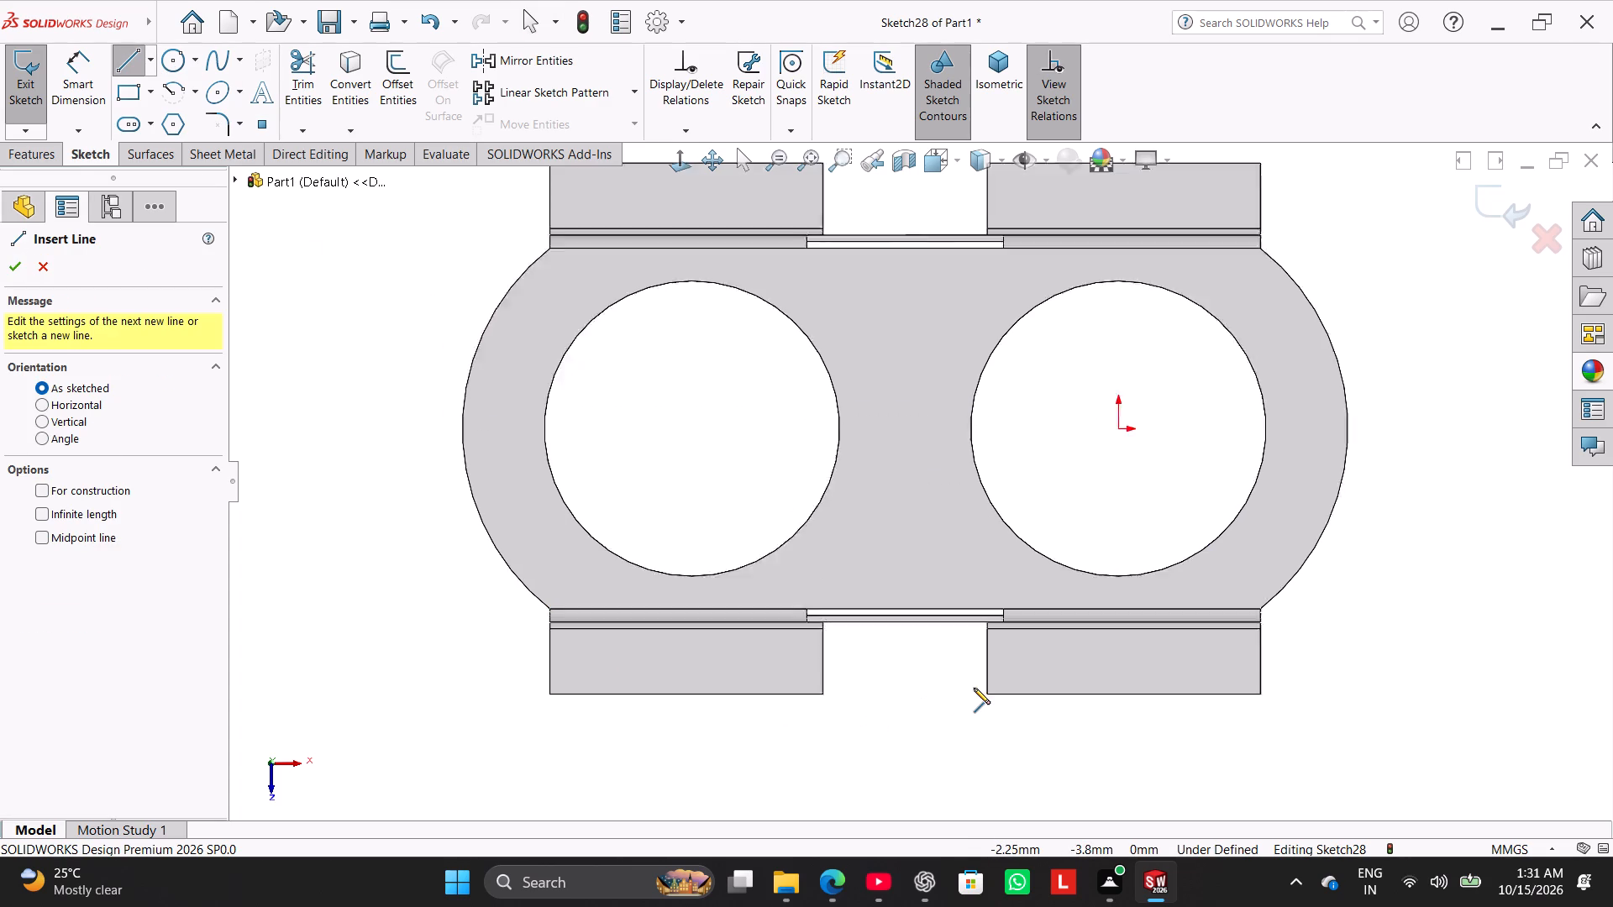
scroll(974, 688, "down", 2)
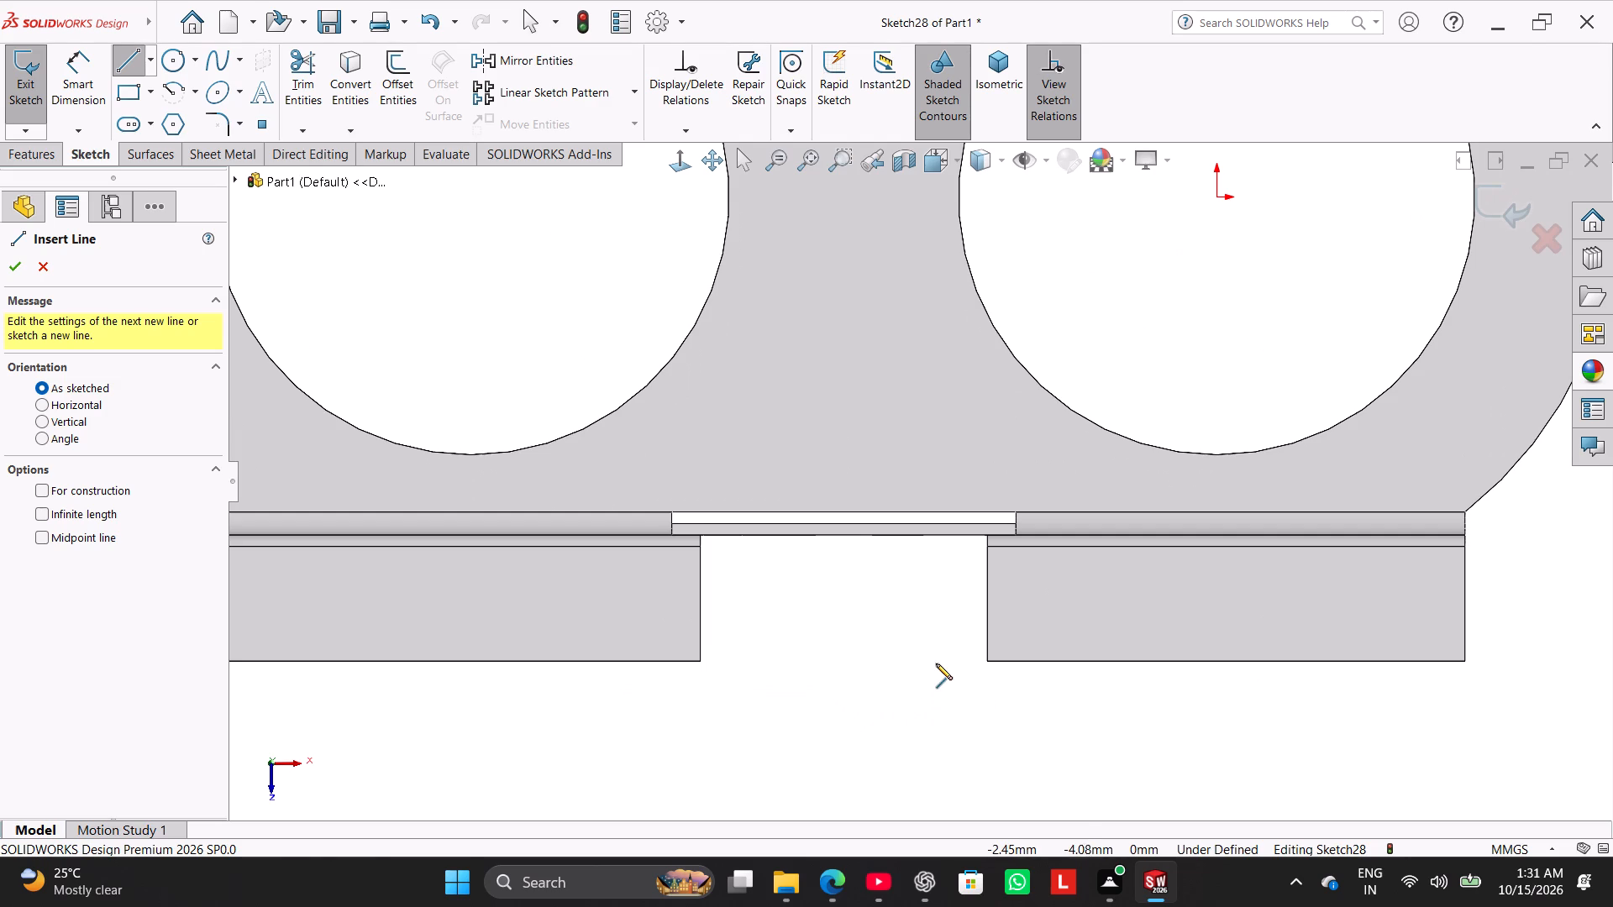
left_click(936, 660)
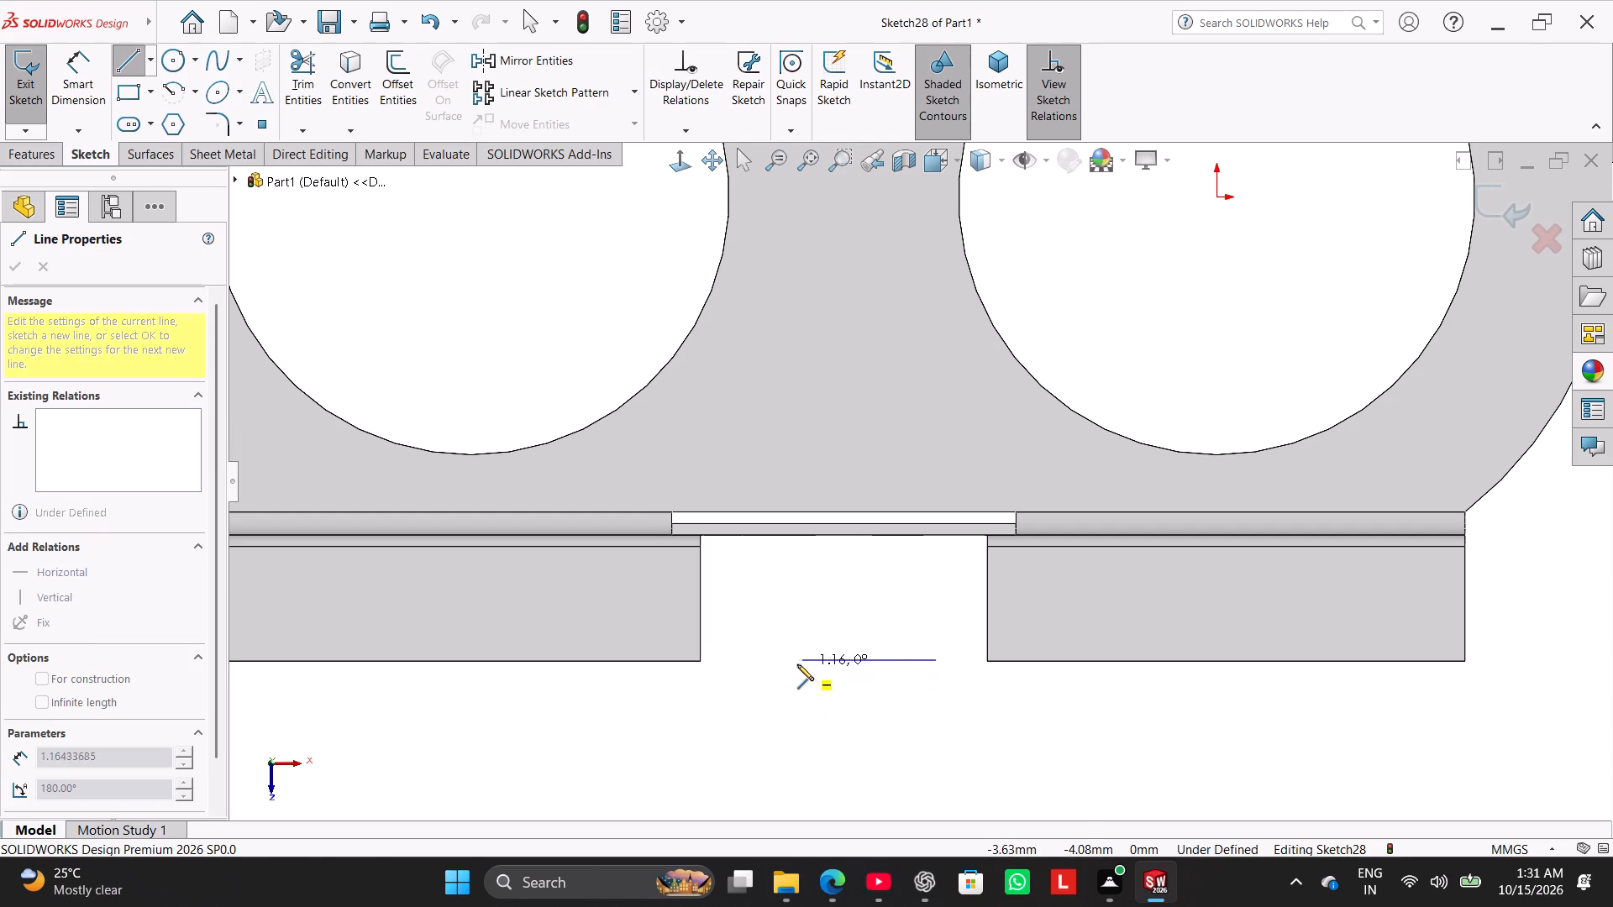
left_click(790, 664)
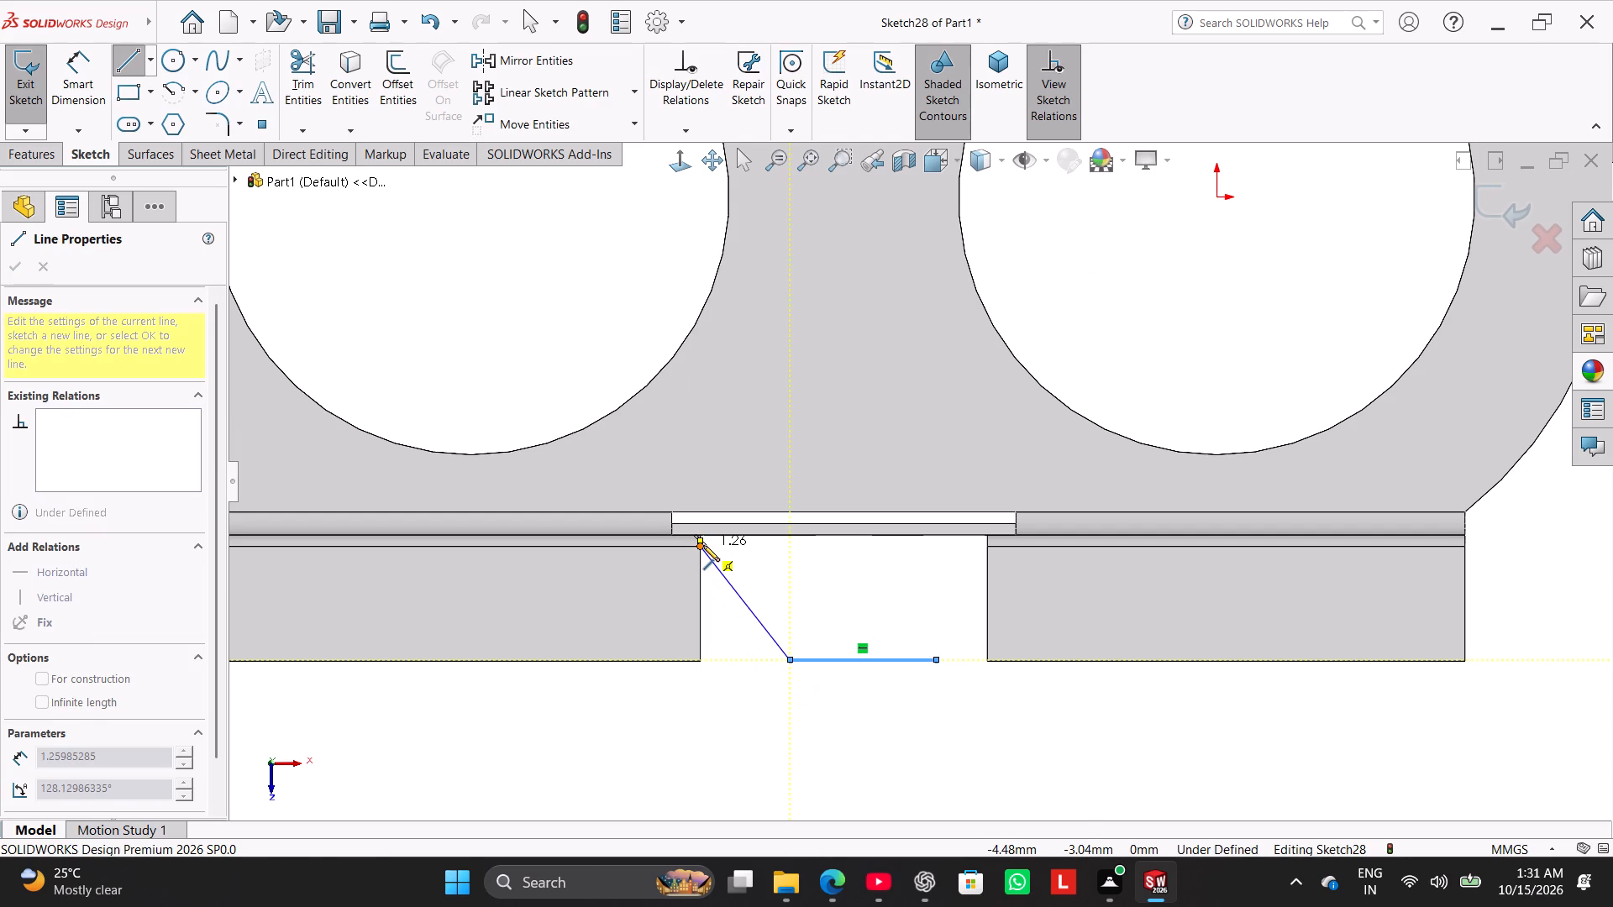
scroll(705, 545, "down", 3)
left_click(754, 516)
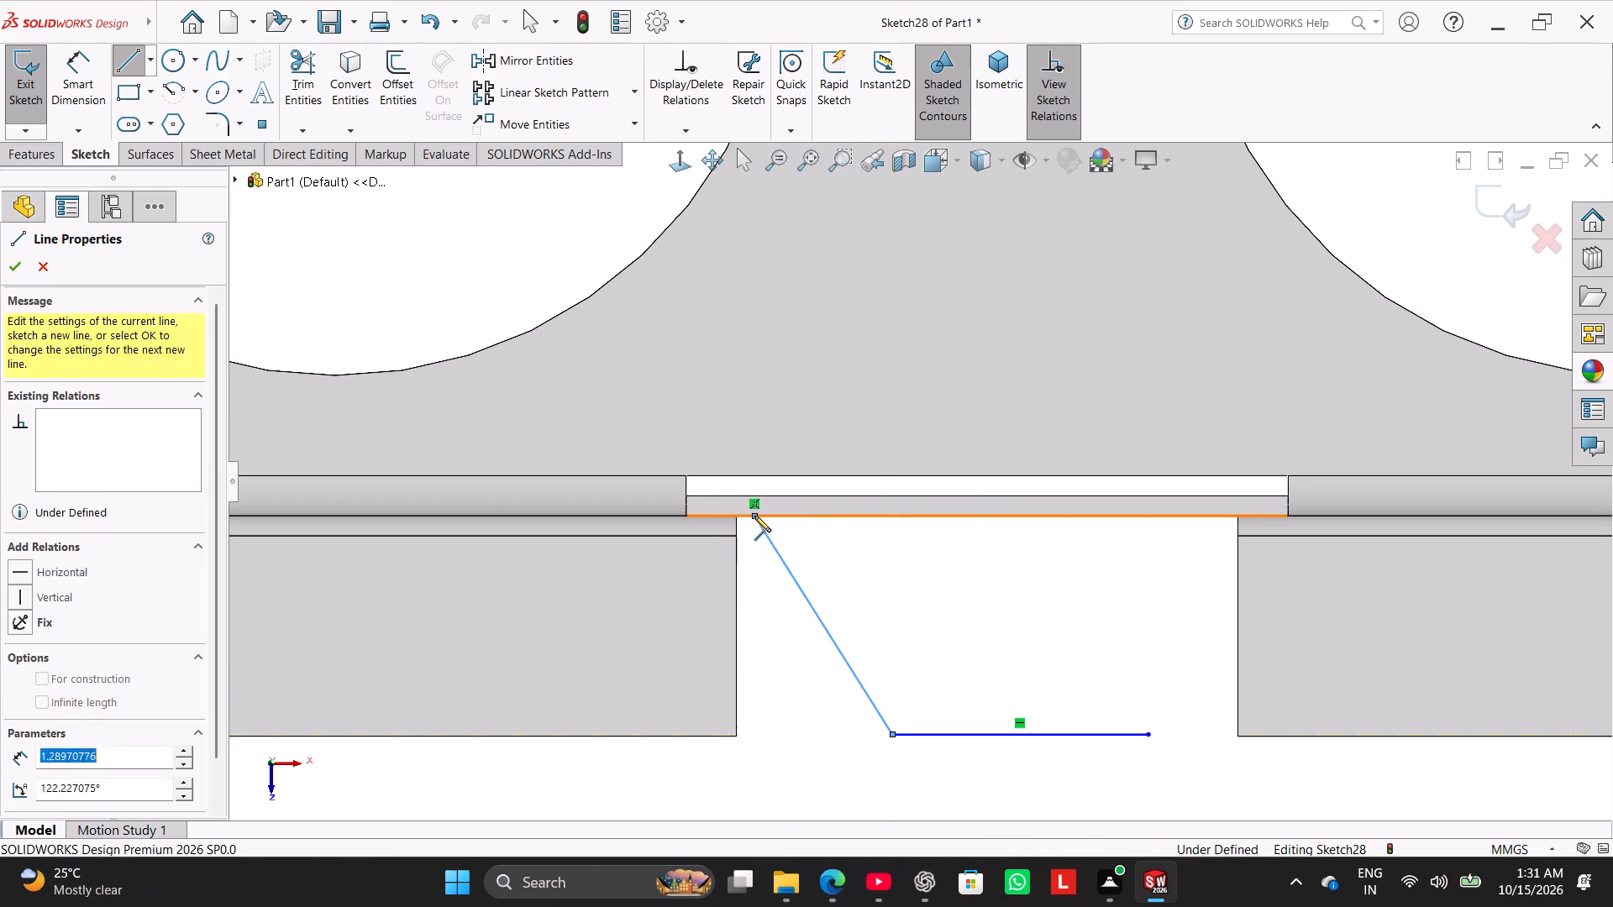
left_click(753, 477)
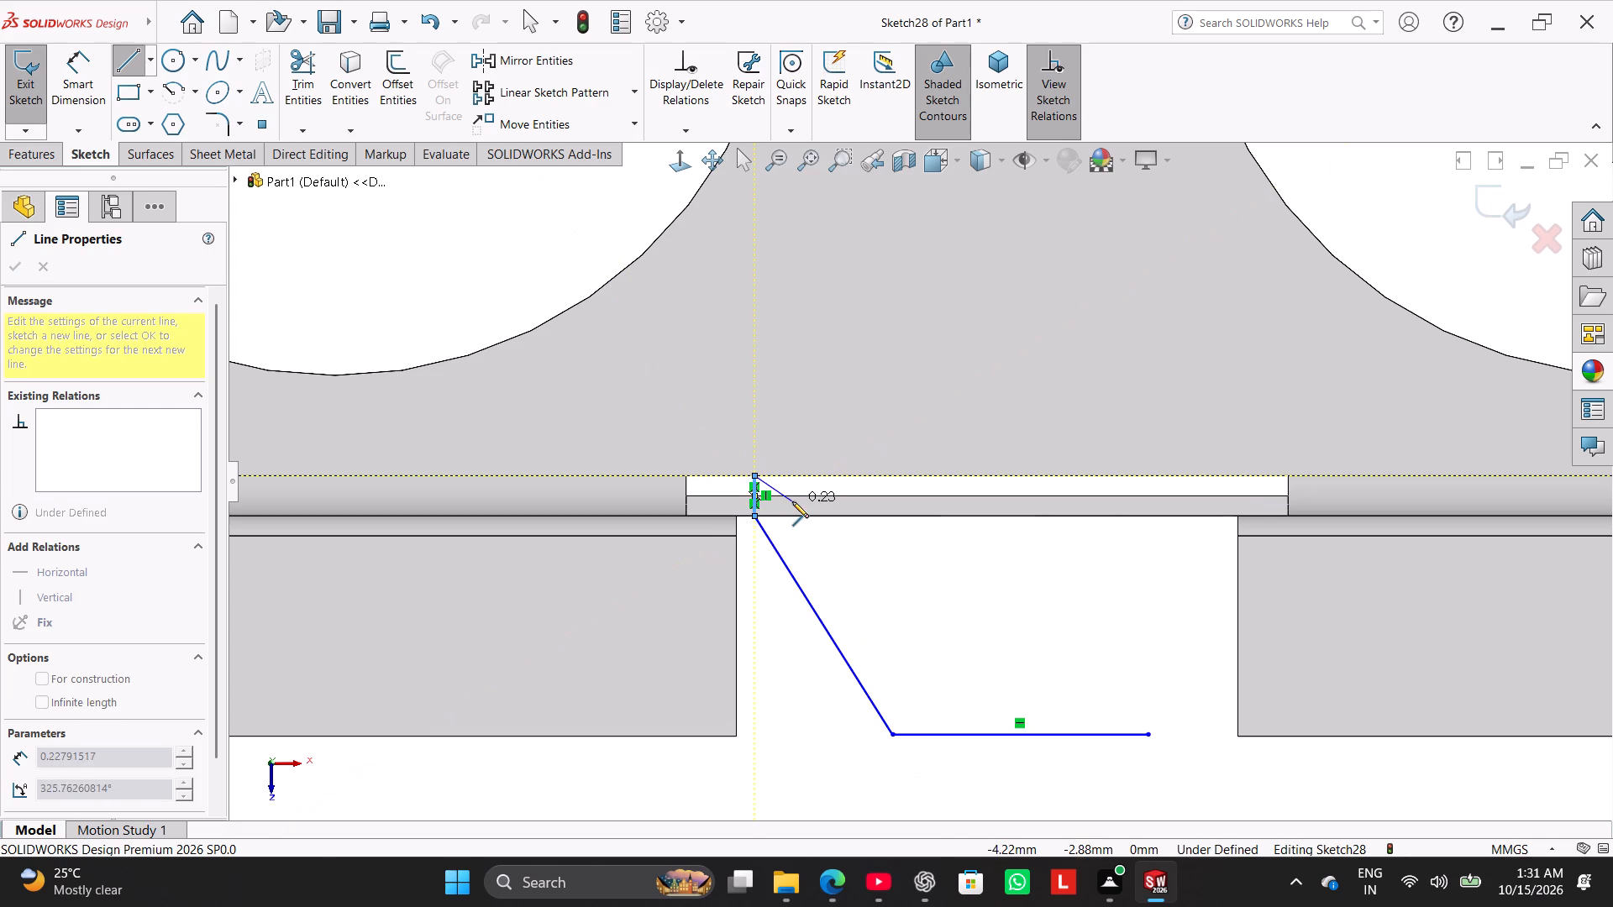
right_click(884, 558)
left_click(914, 565)
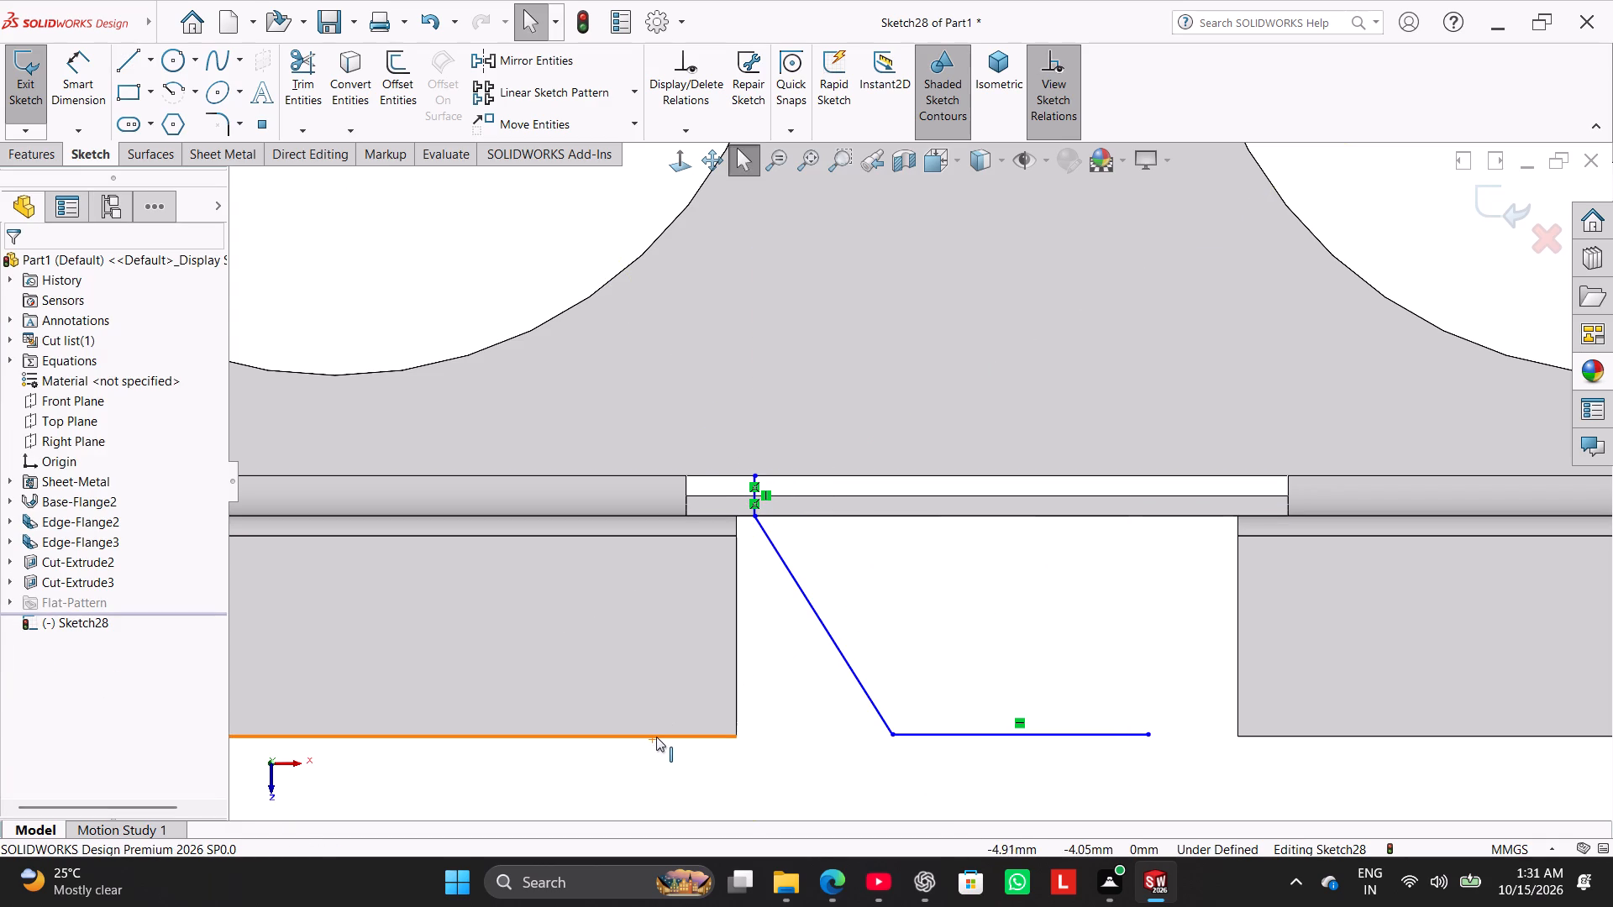
Make the sketched horizontal line collinear with the outer edge of the adjacent lower flange.
left_click(657, 737)
left_click(973, 732, "ctrl")
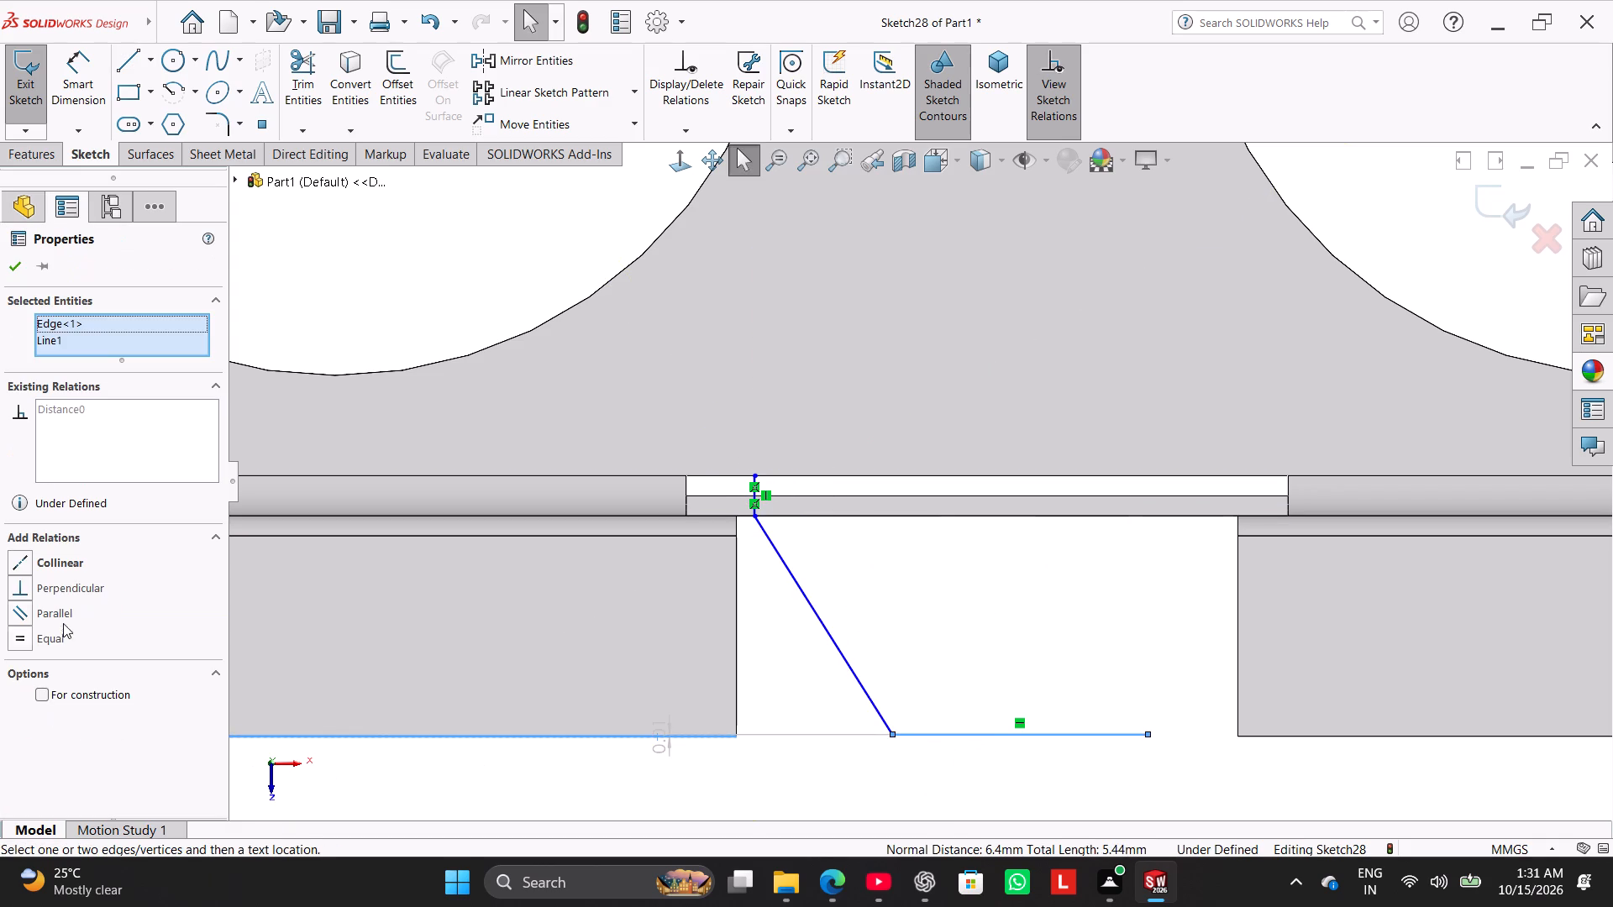
left_click(59, 565)
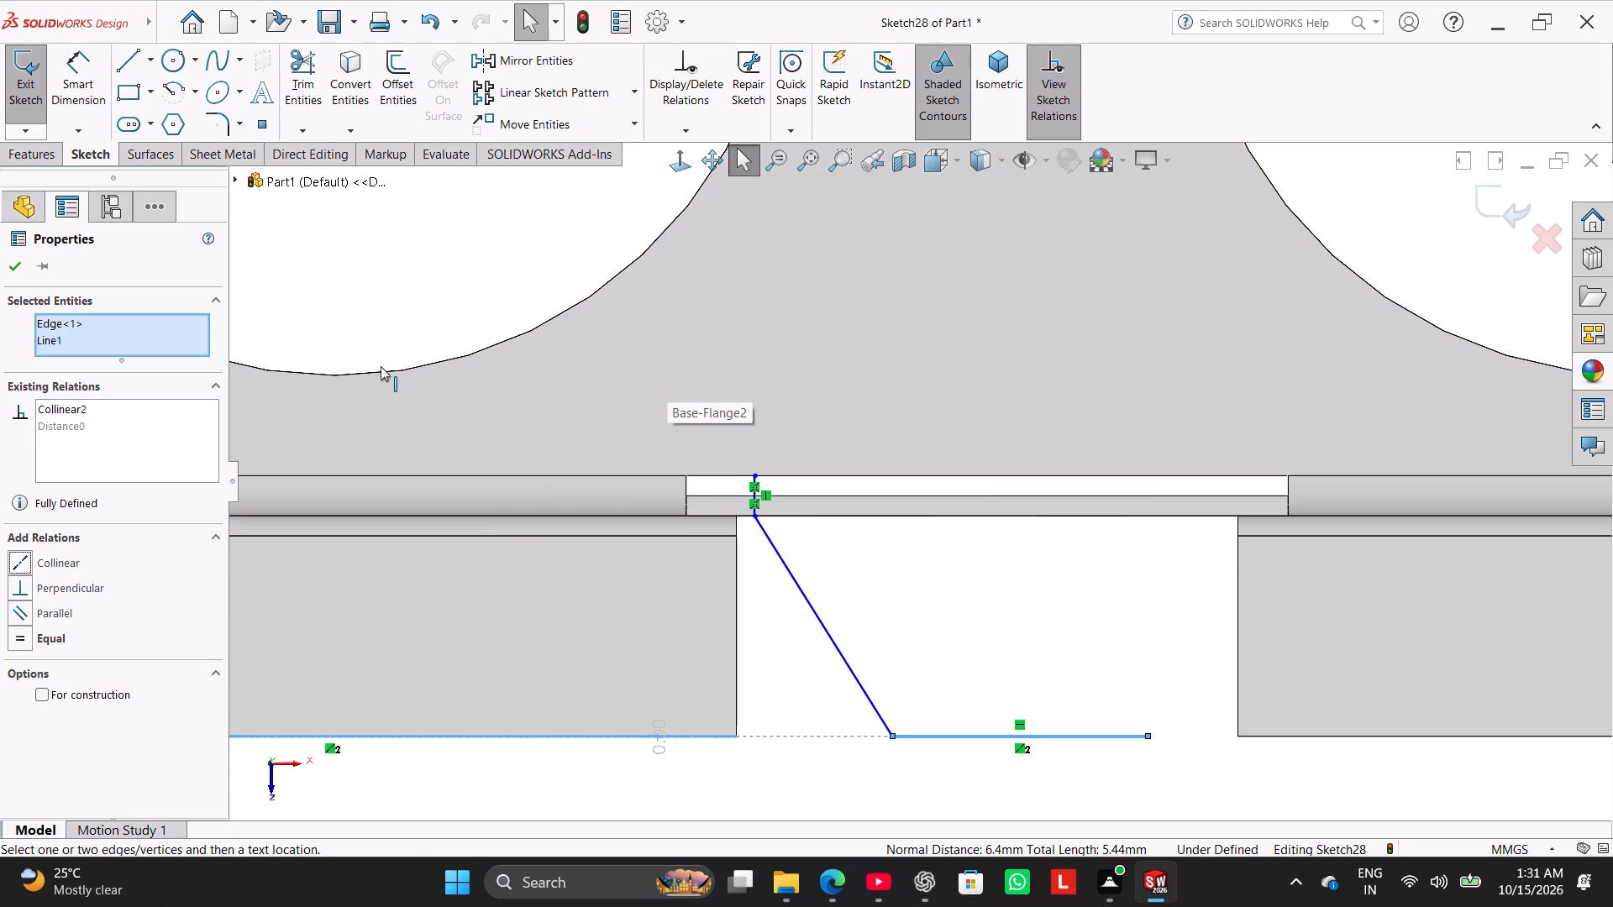
Draw a vertical centerline from the midpoint of the sketched horizontal line toward the plate.
left_click(153, 62)
left_click(170, 102)
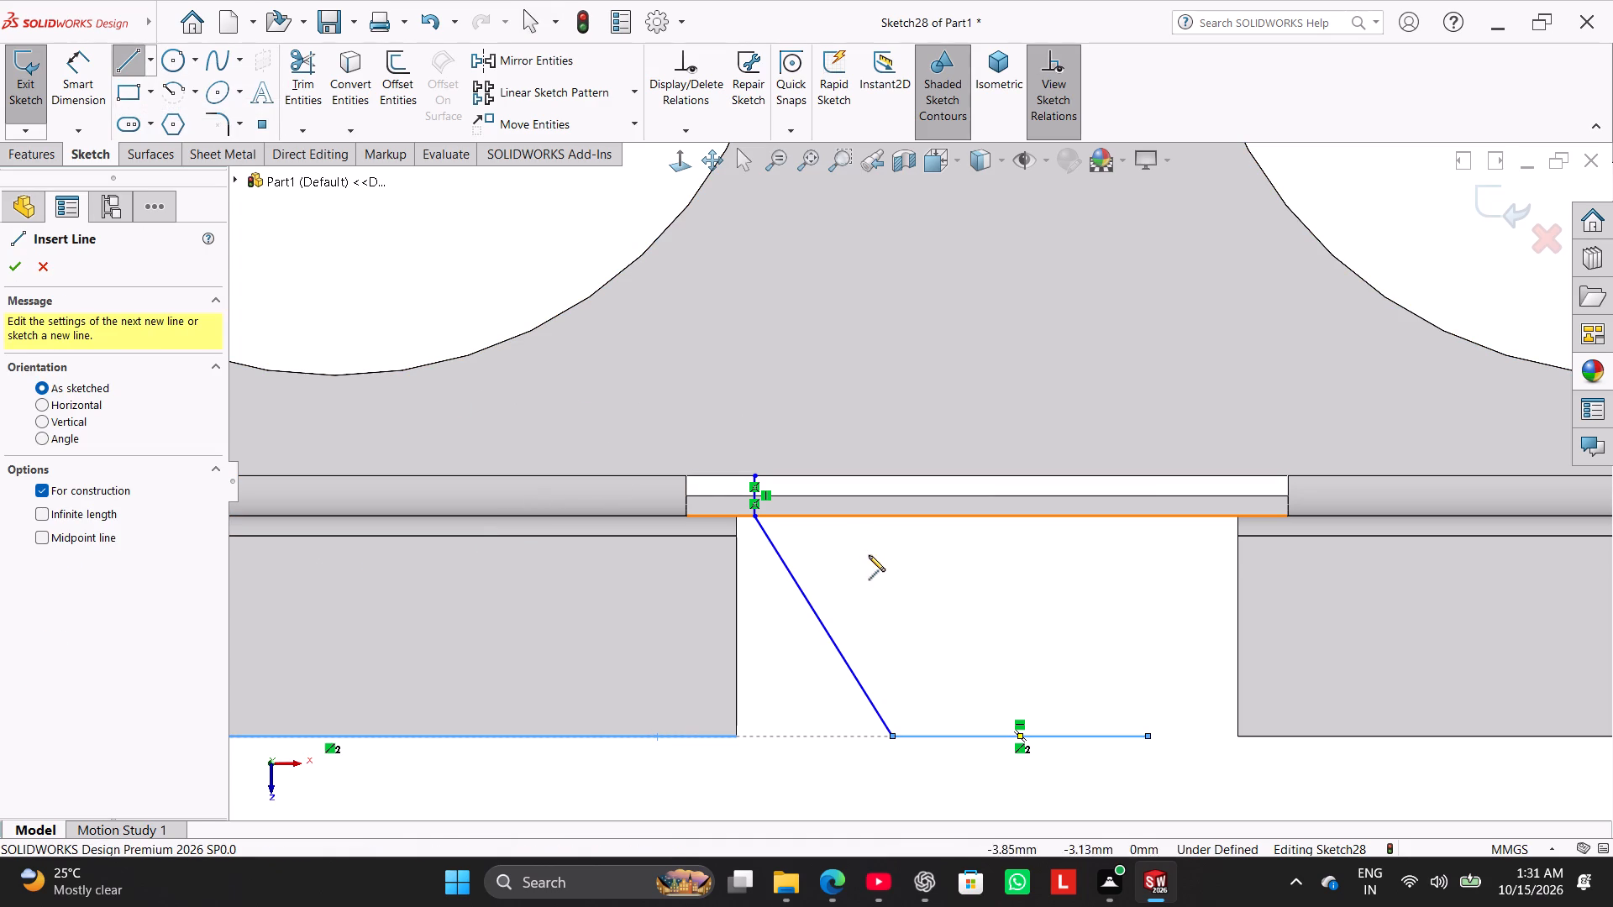
left_click(1021, 734)
left_click(1020, 625)
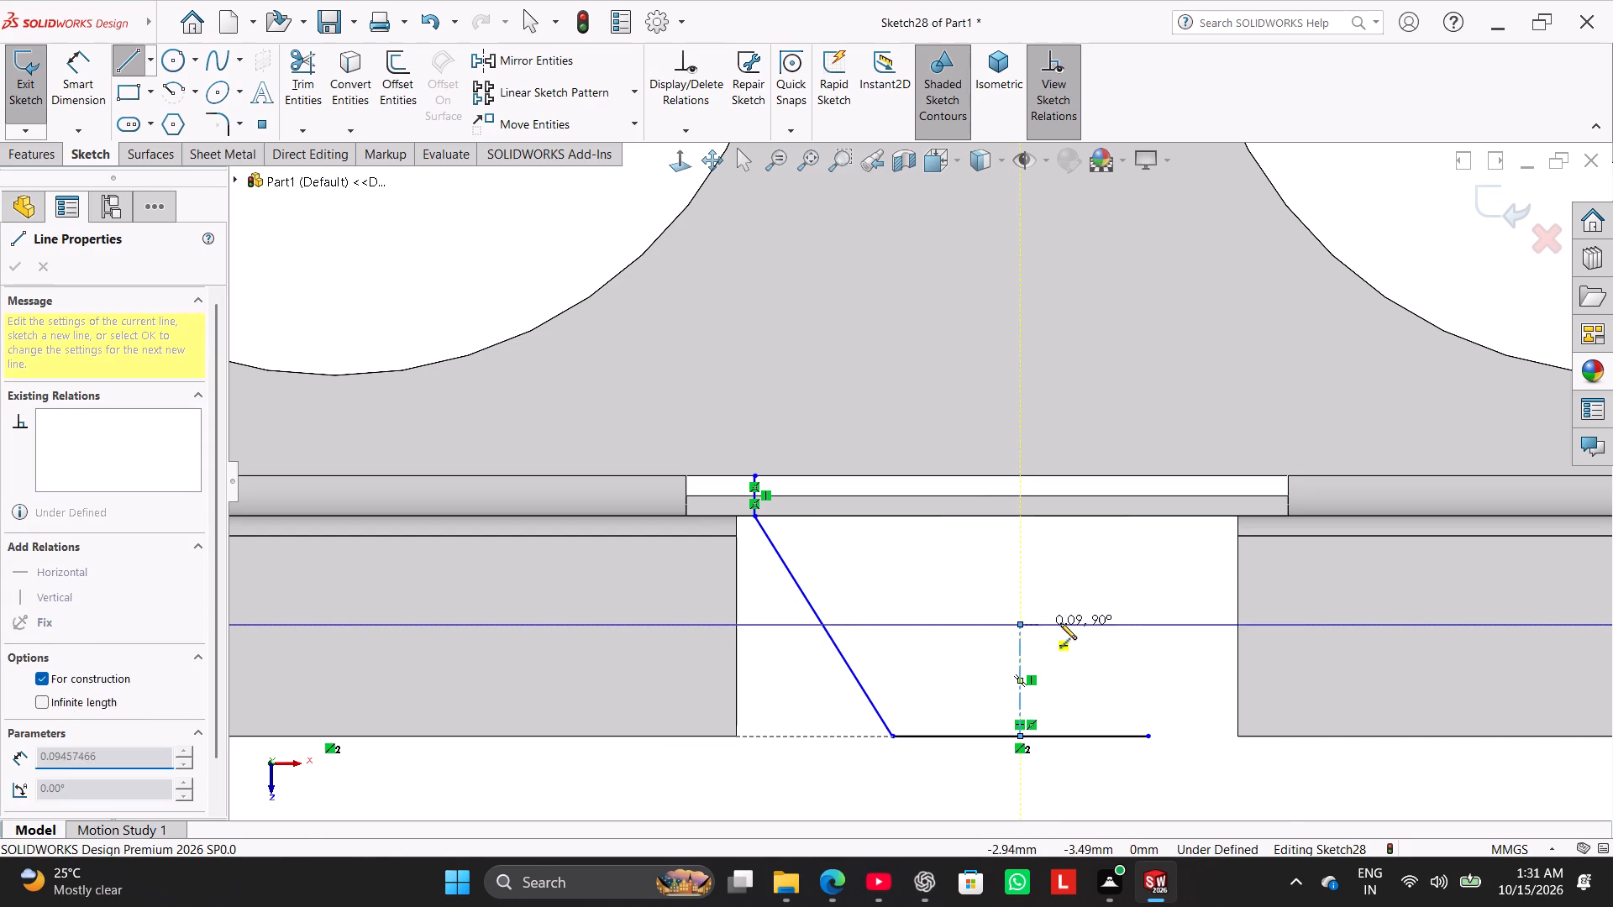
right_click(1063, 623)
left_click(1081, 631)
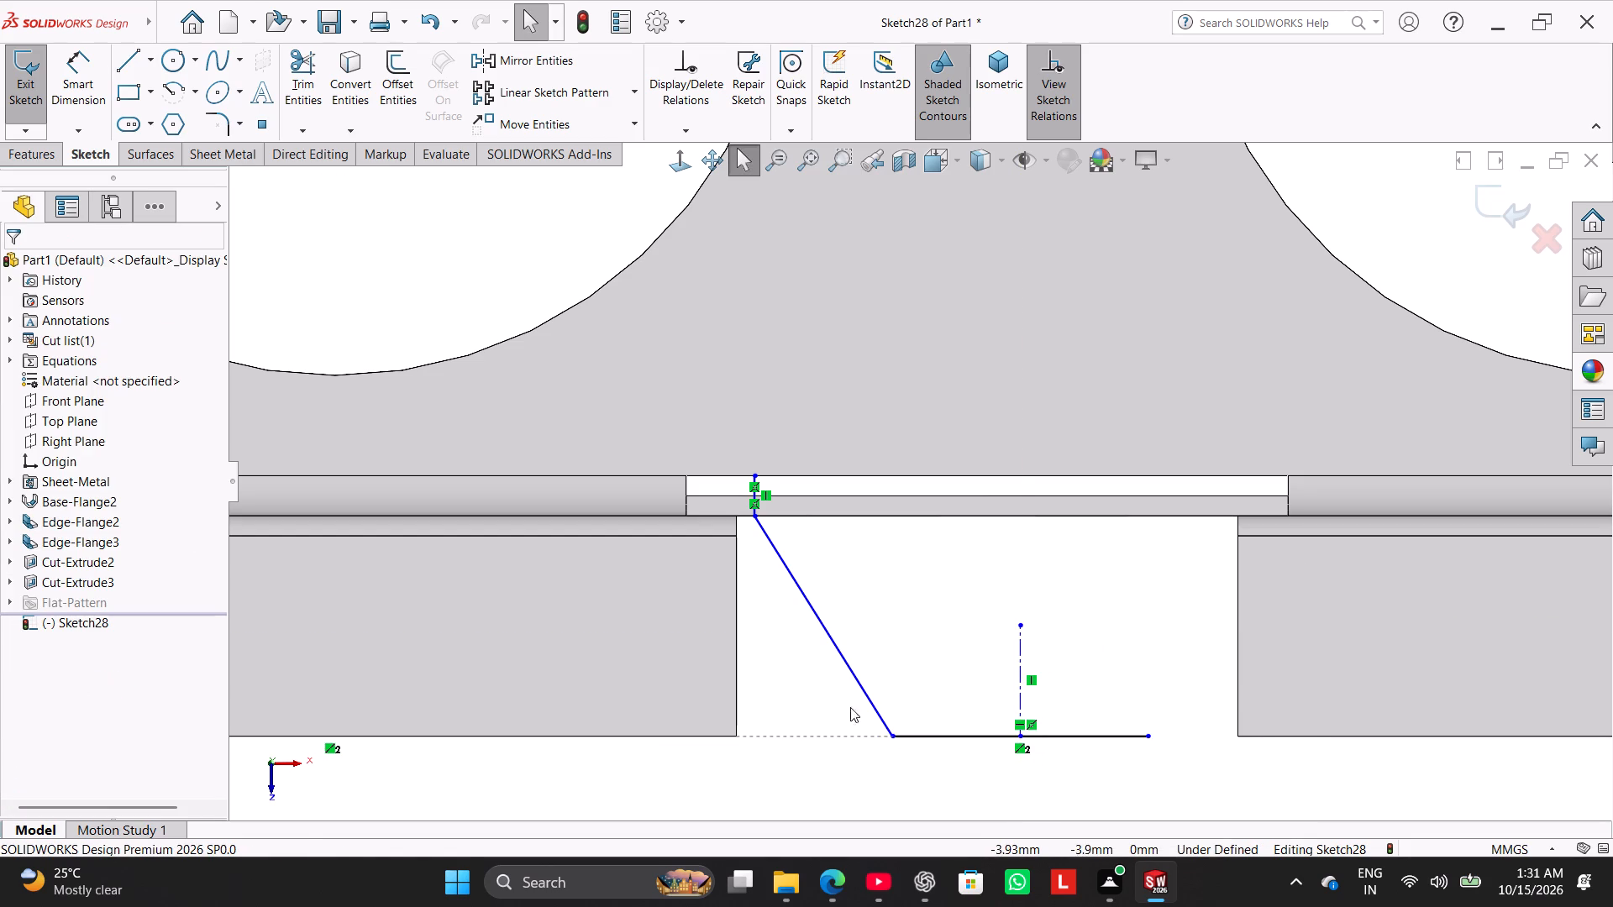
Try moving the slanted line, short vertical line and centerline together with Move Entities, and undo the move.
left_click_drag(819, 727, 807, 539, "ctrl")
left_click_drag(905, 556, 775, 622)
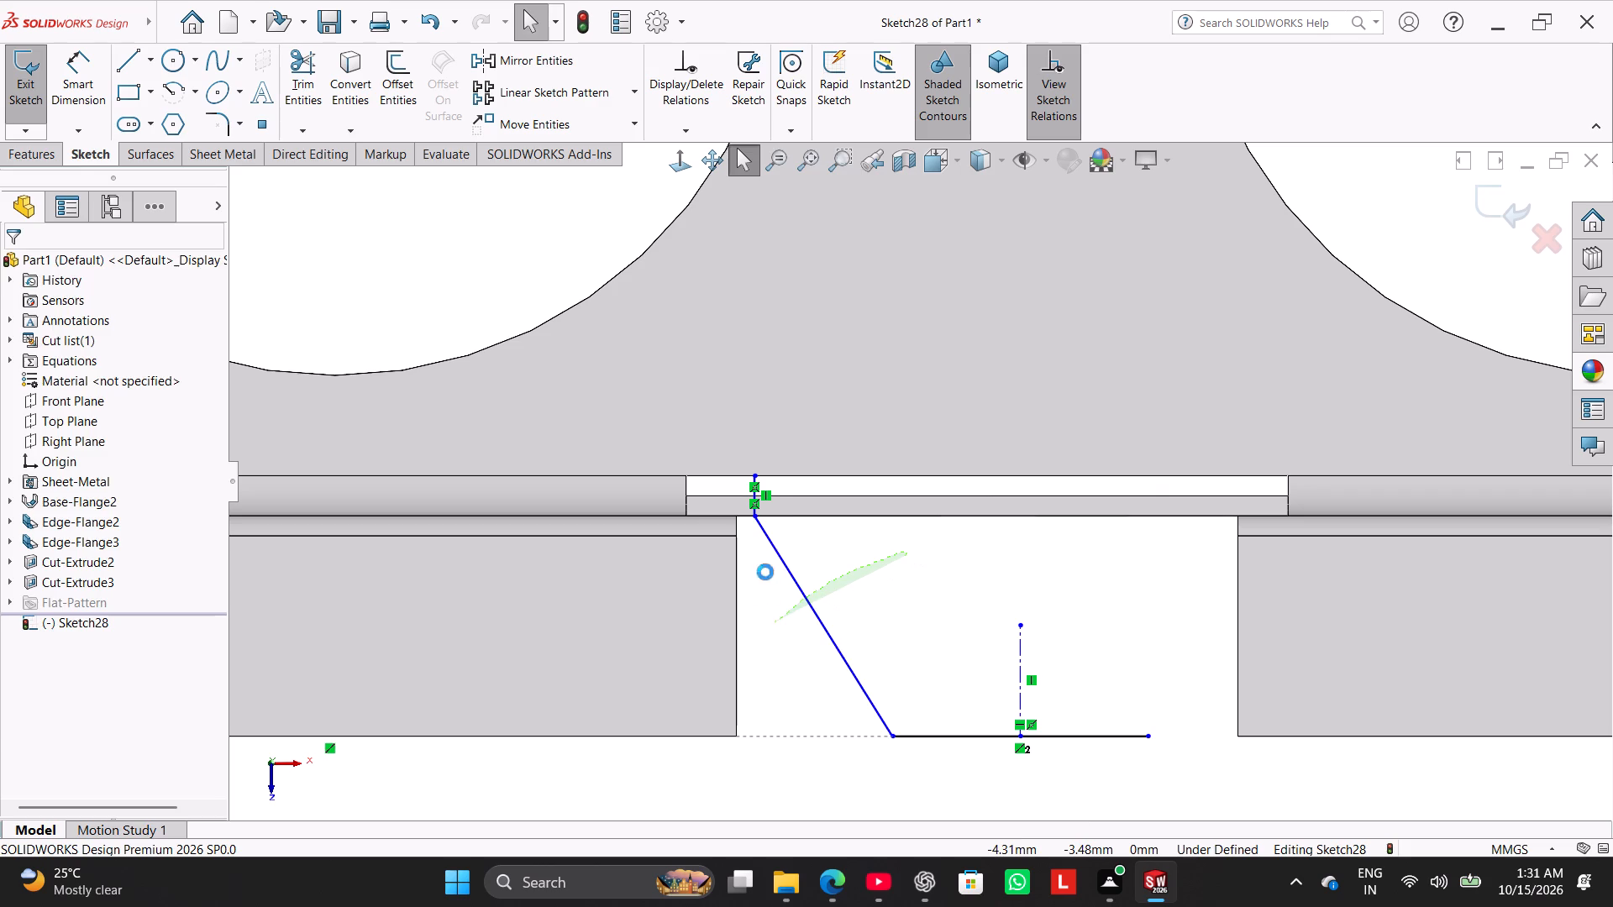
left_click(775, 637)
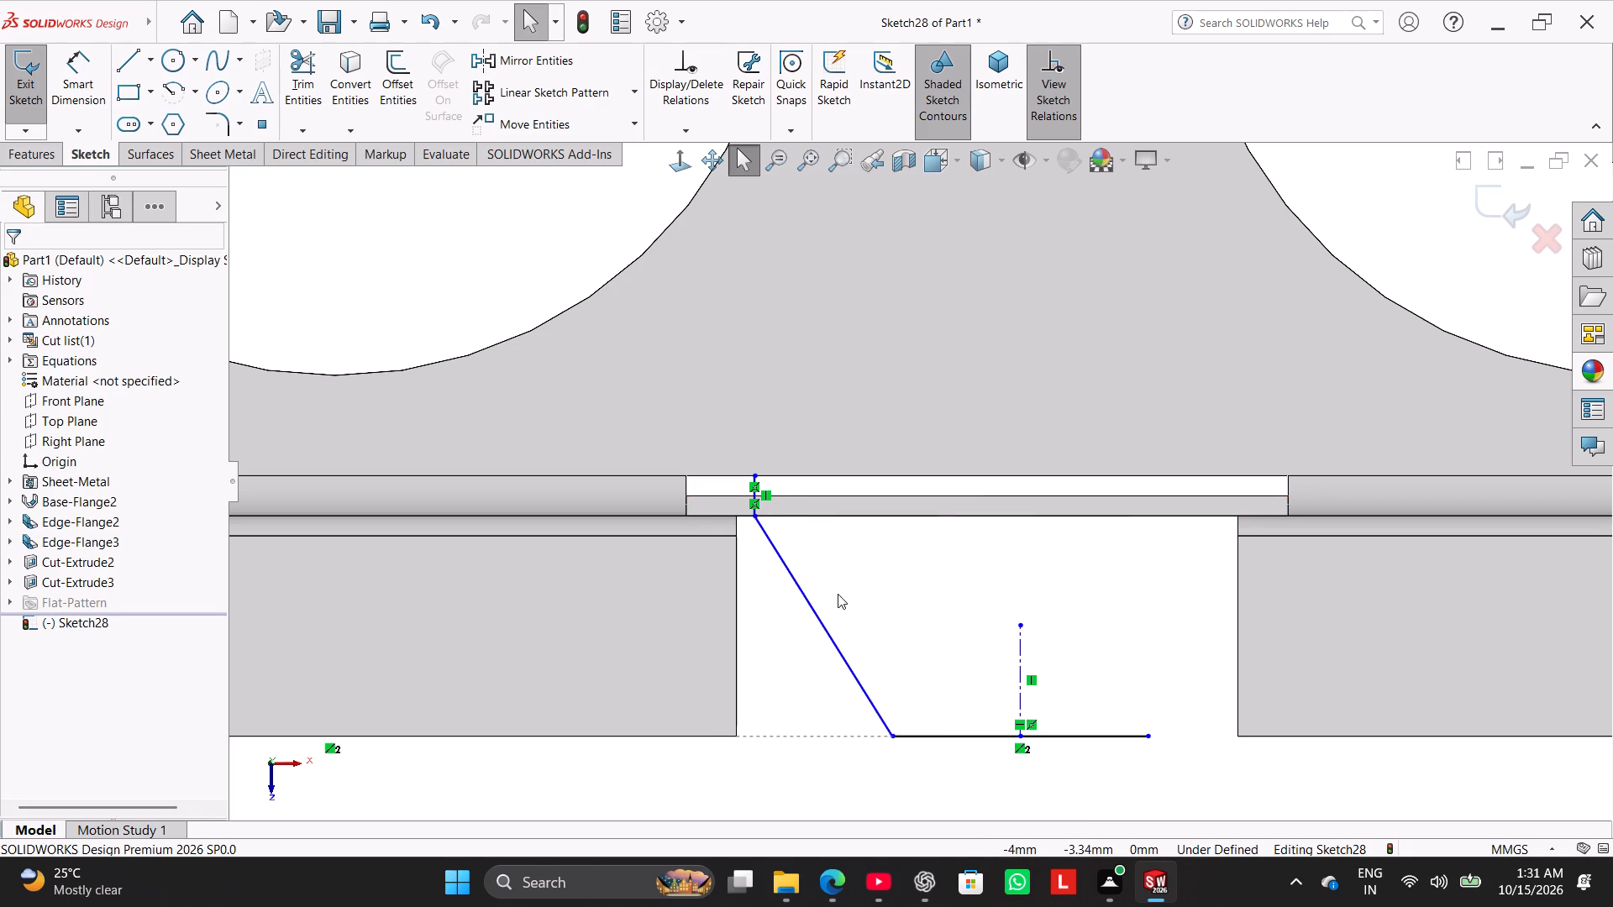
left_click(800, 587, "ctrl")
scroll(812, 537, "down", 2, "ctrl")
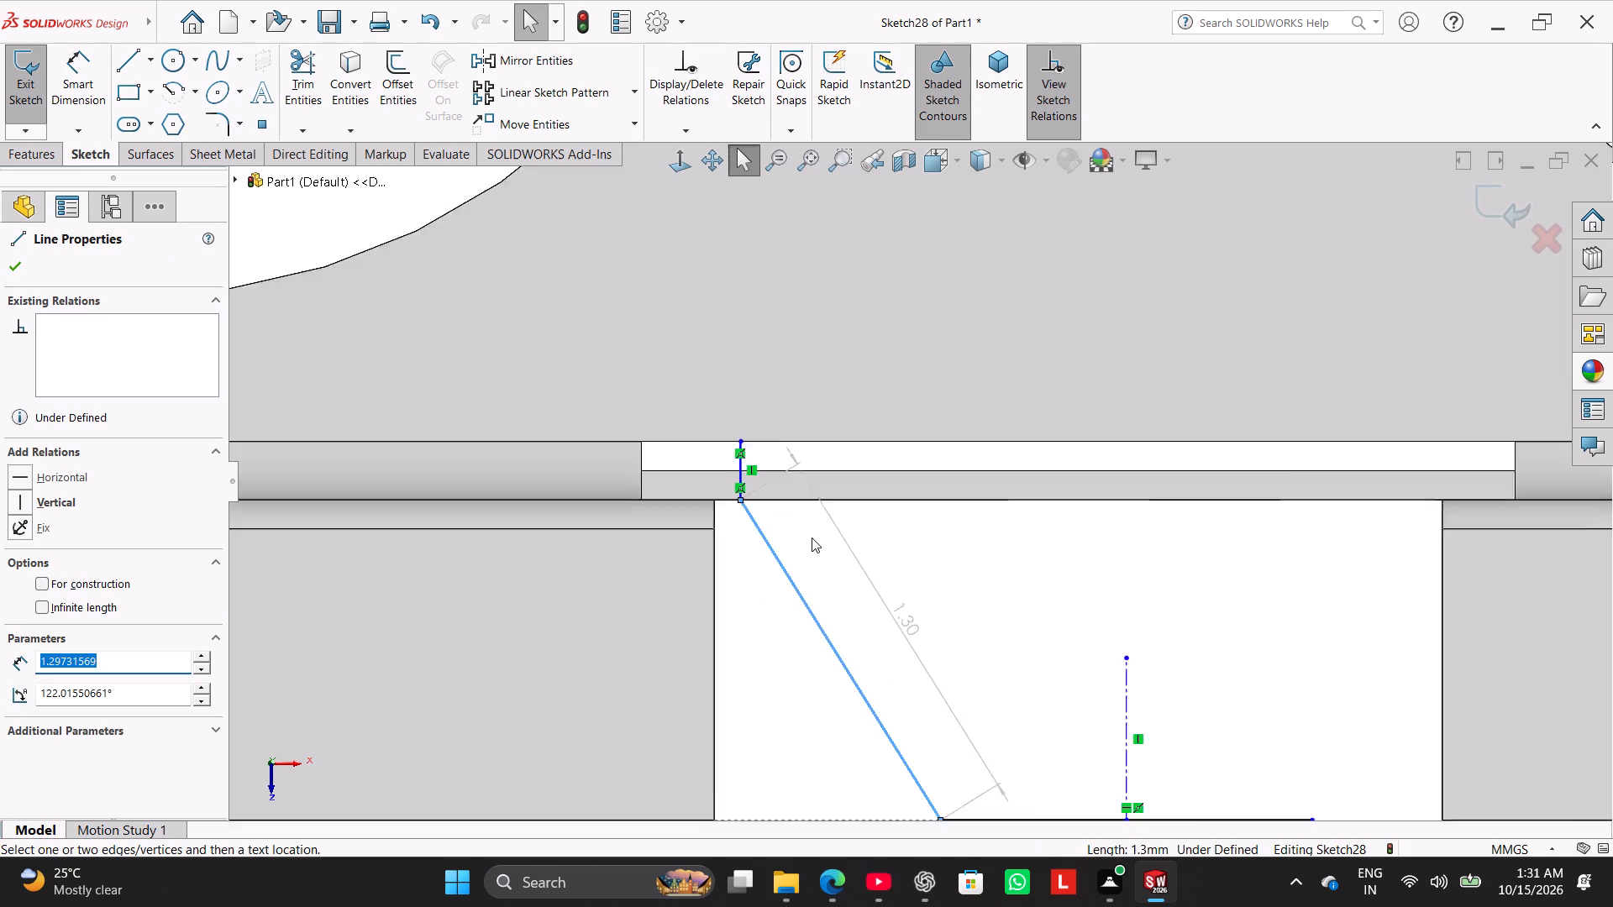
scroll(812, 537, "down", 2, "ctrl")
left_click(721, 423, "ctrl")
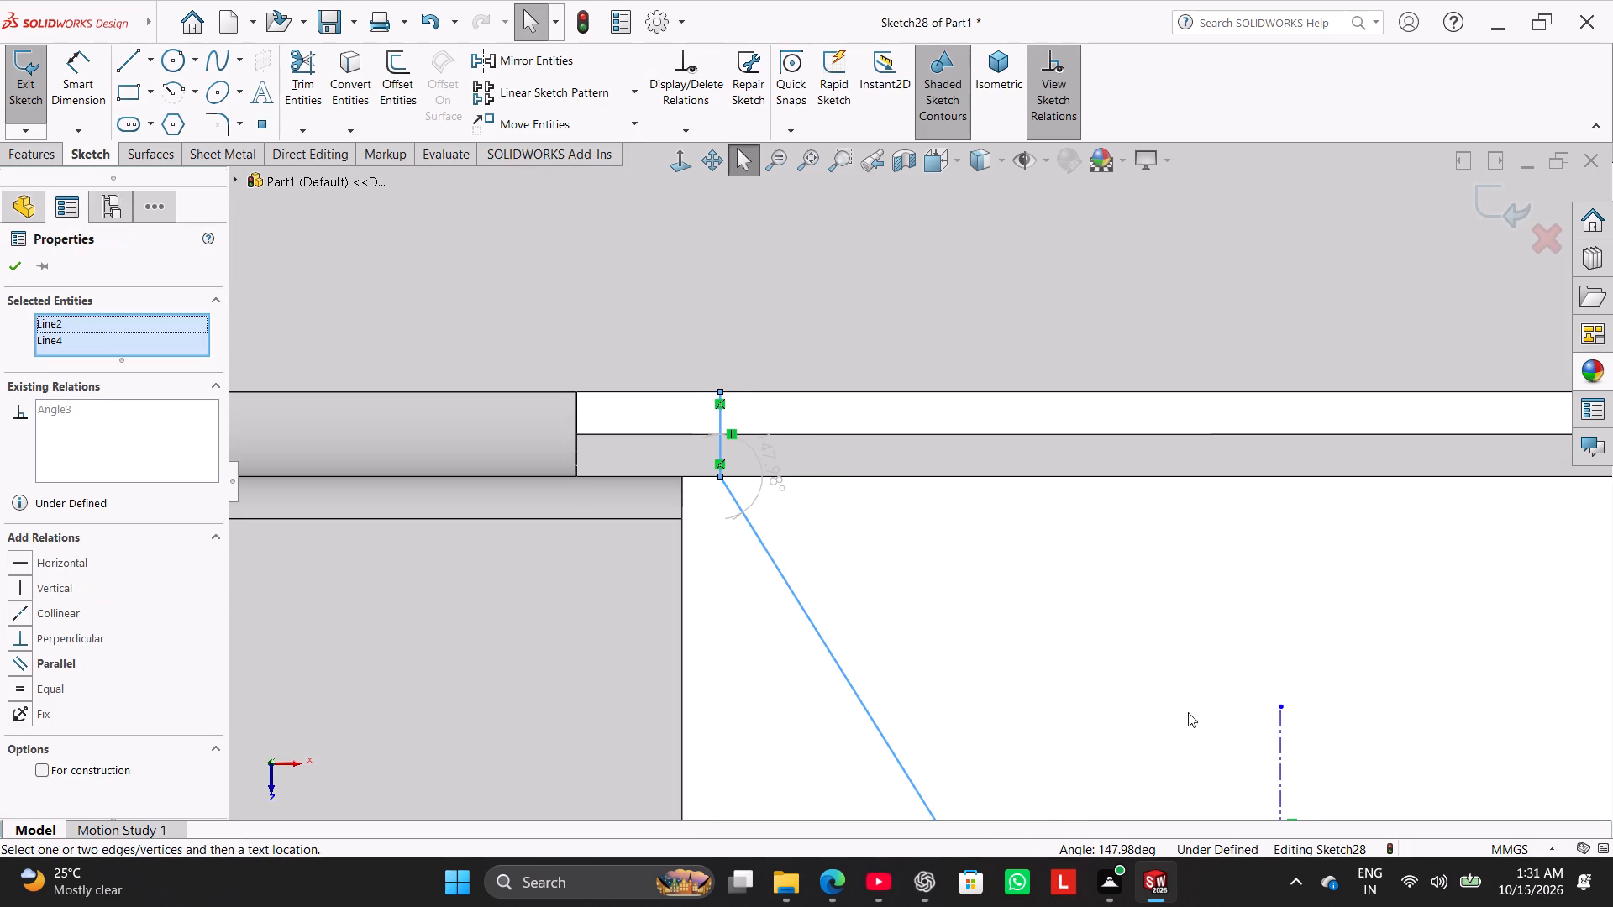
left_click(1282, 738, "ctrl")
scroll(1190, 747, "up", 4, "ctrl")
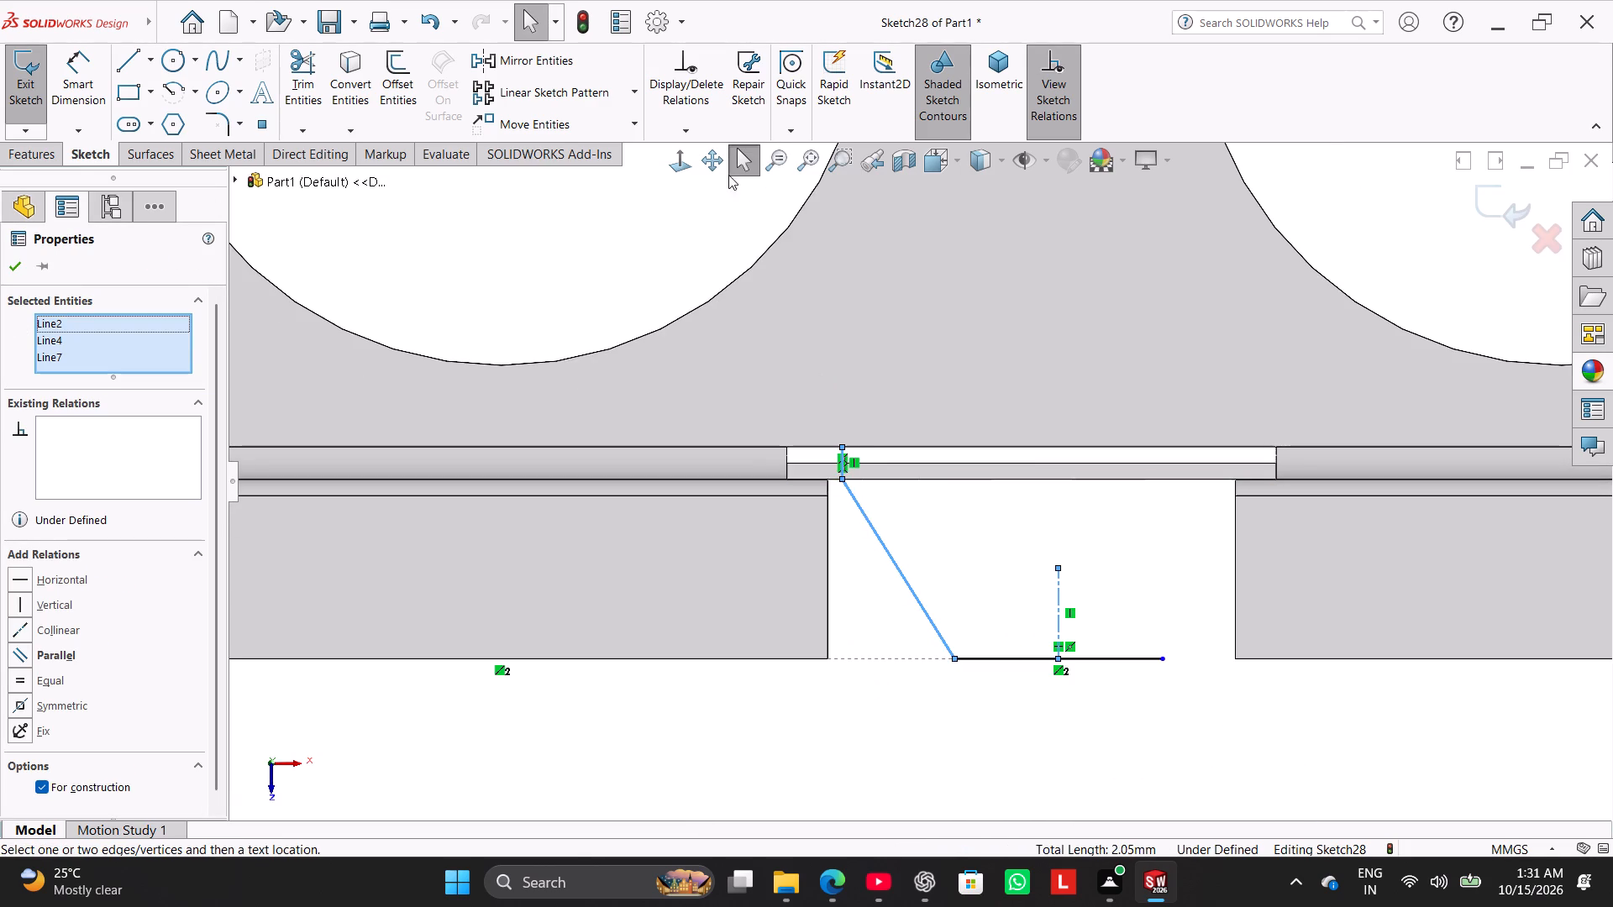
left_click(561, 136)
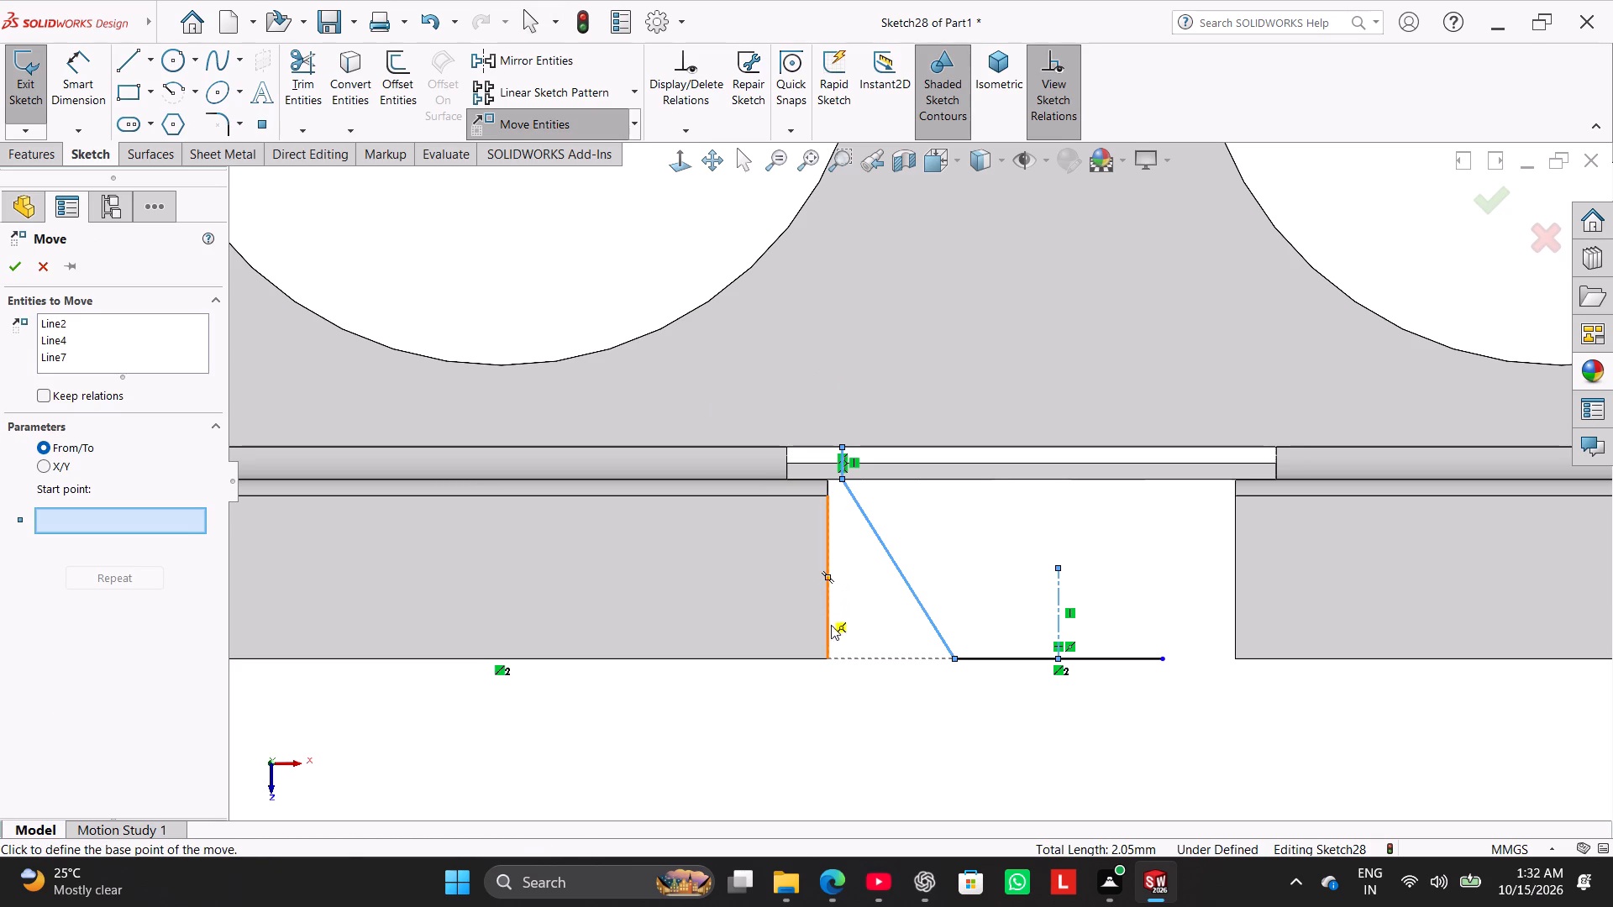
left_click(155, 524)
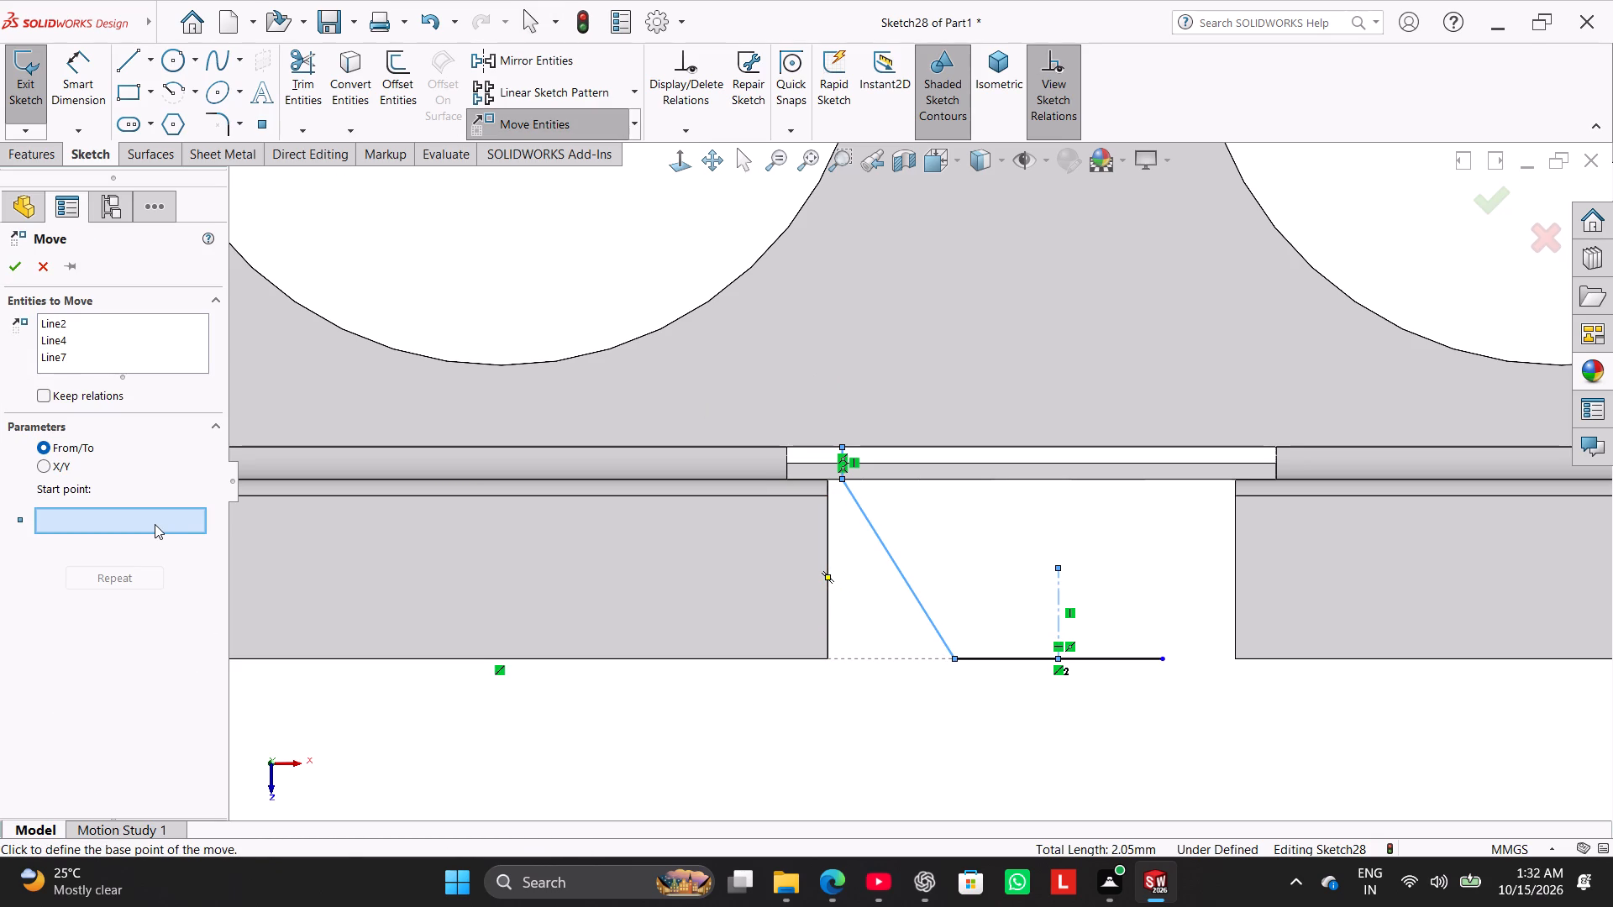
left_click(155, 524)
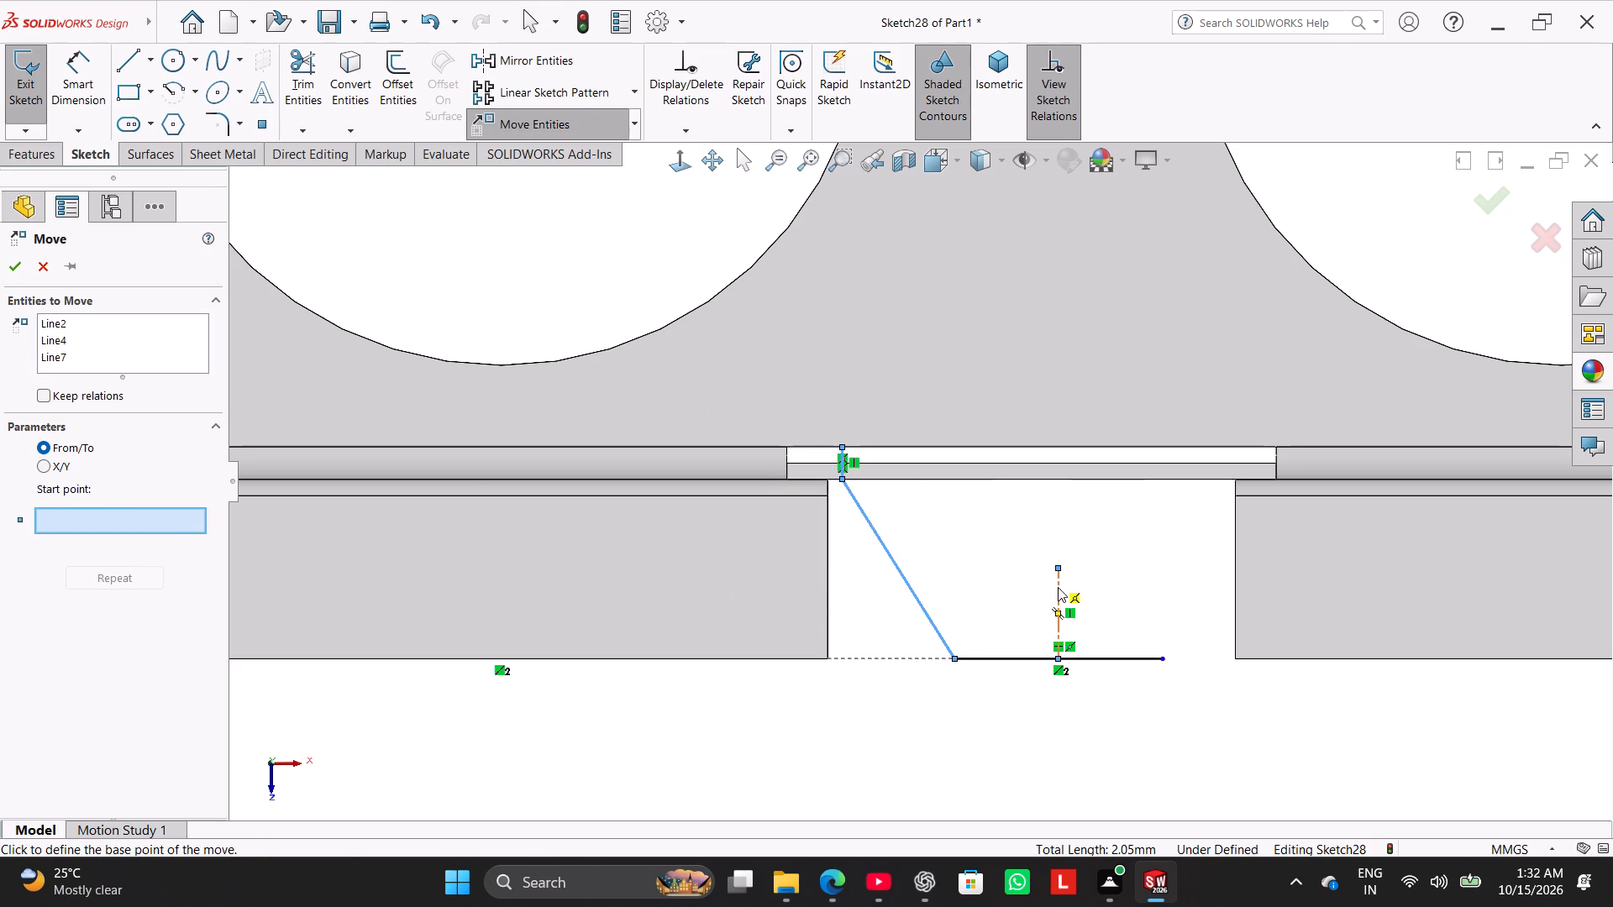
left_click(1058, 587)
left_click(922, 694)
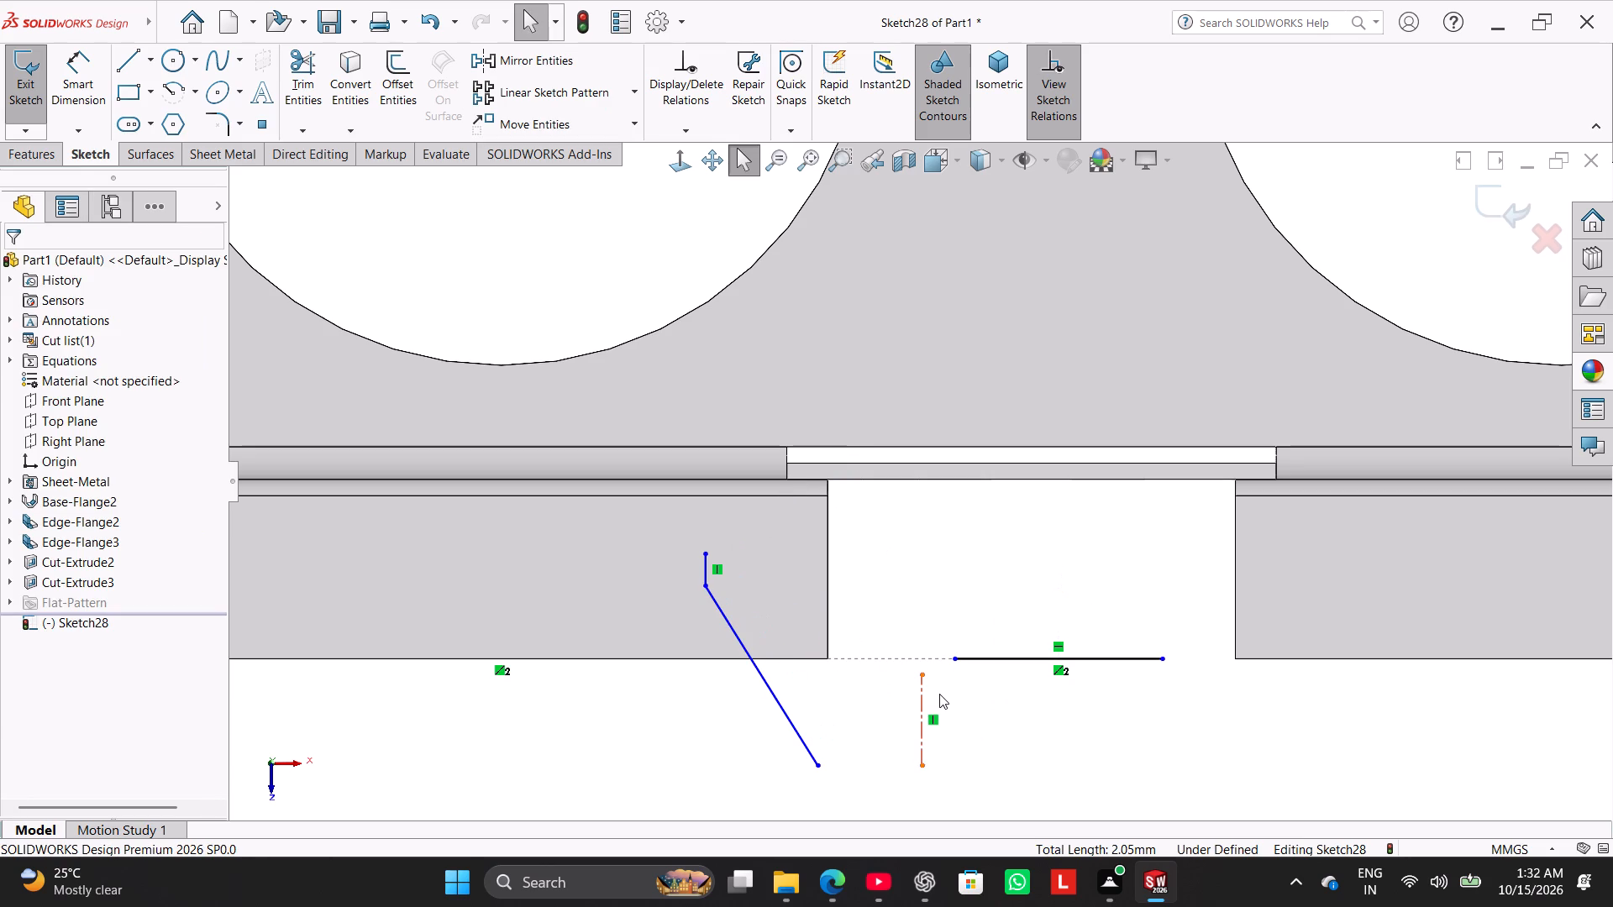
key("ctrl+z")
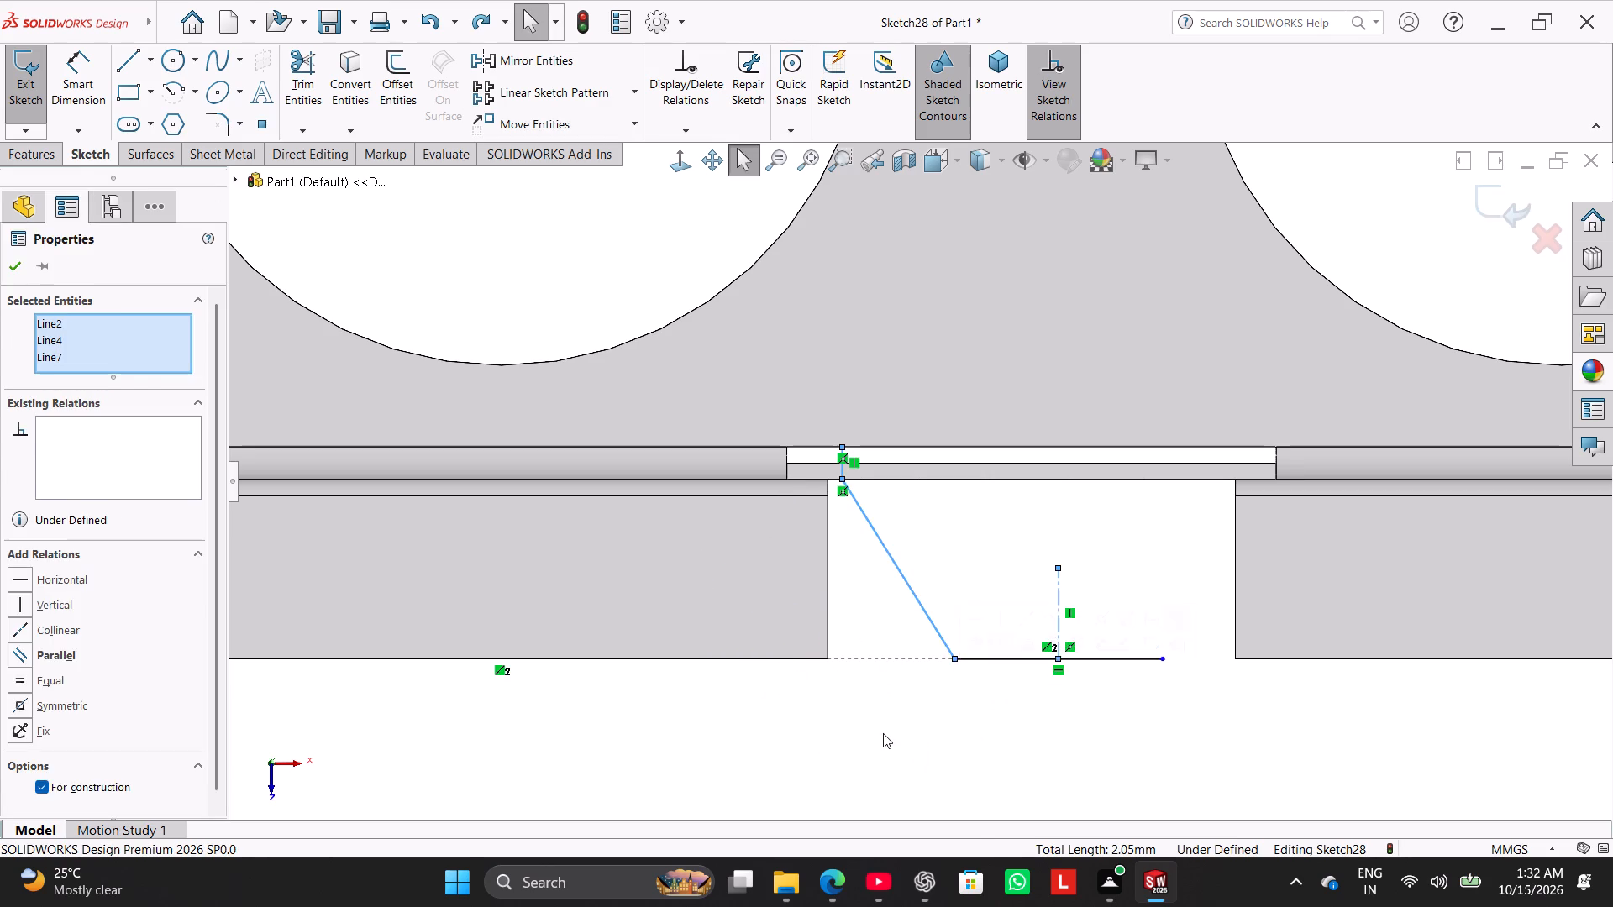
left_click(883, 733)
Mirror the slanted line and the short vertical line about the vertical centerline.
left_click(884, 547, "ctrl")
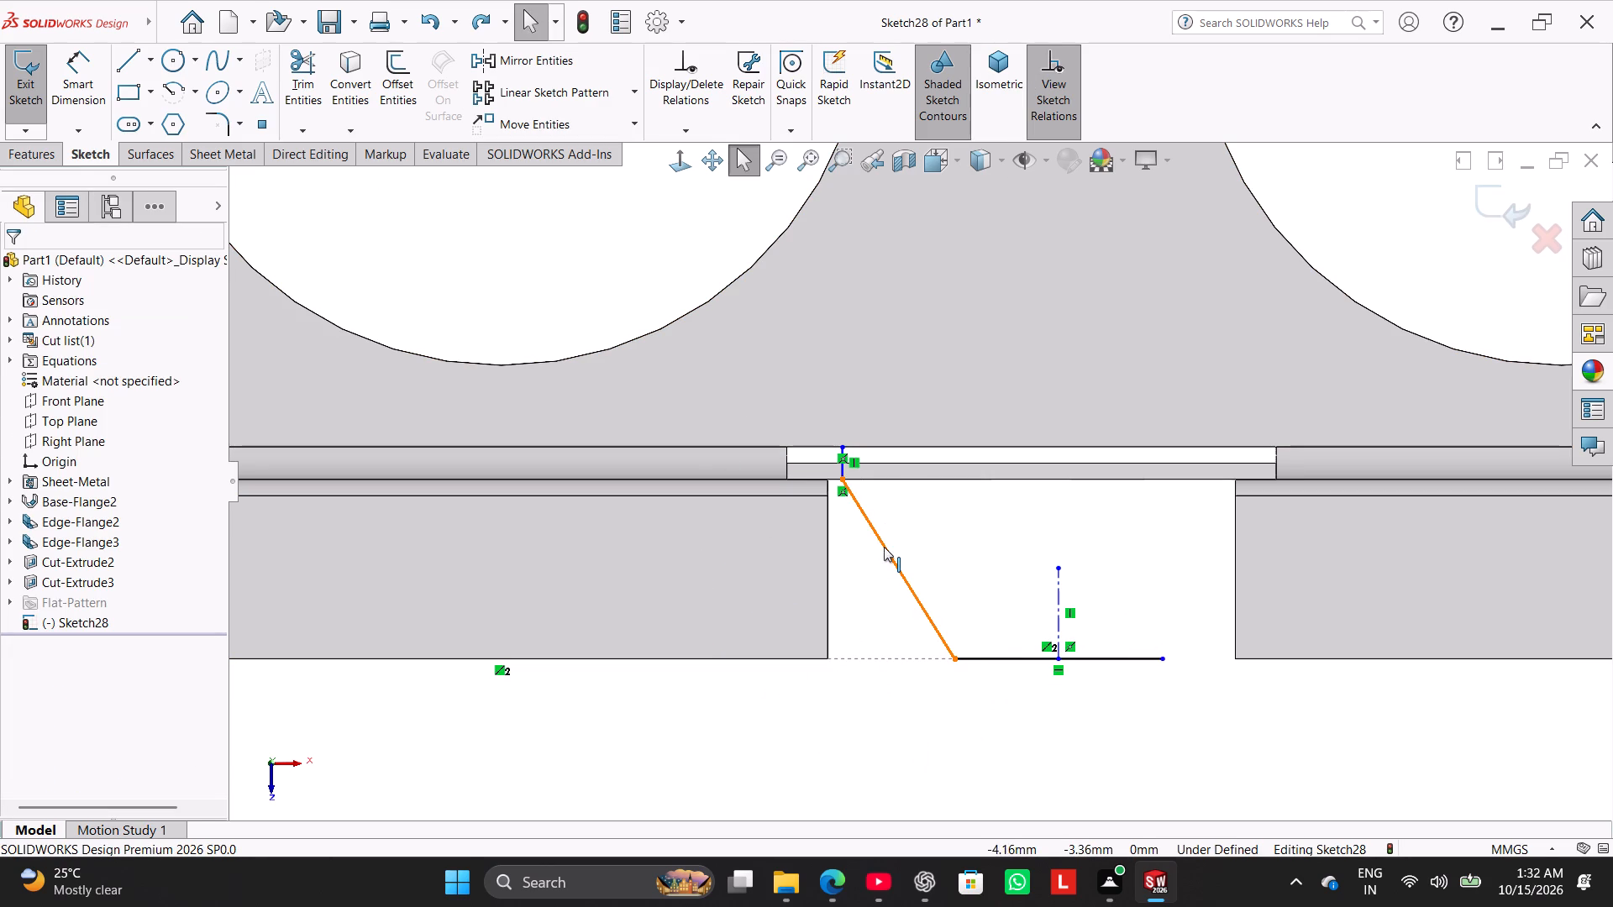
scroll(858, 482, "down", 4, "ctrl")
left_click(843, 457, "ctrl")
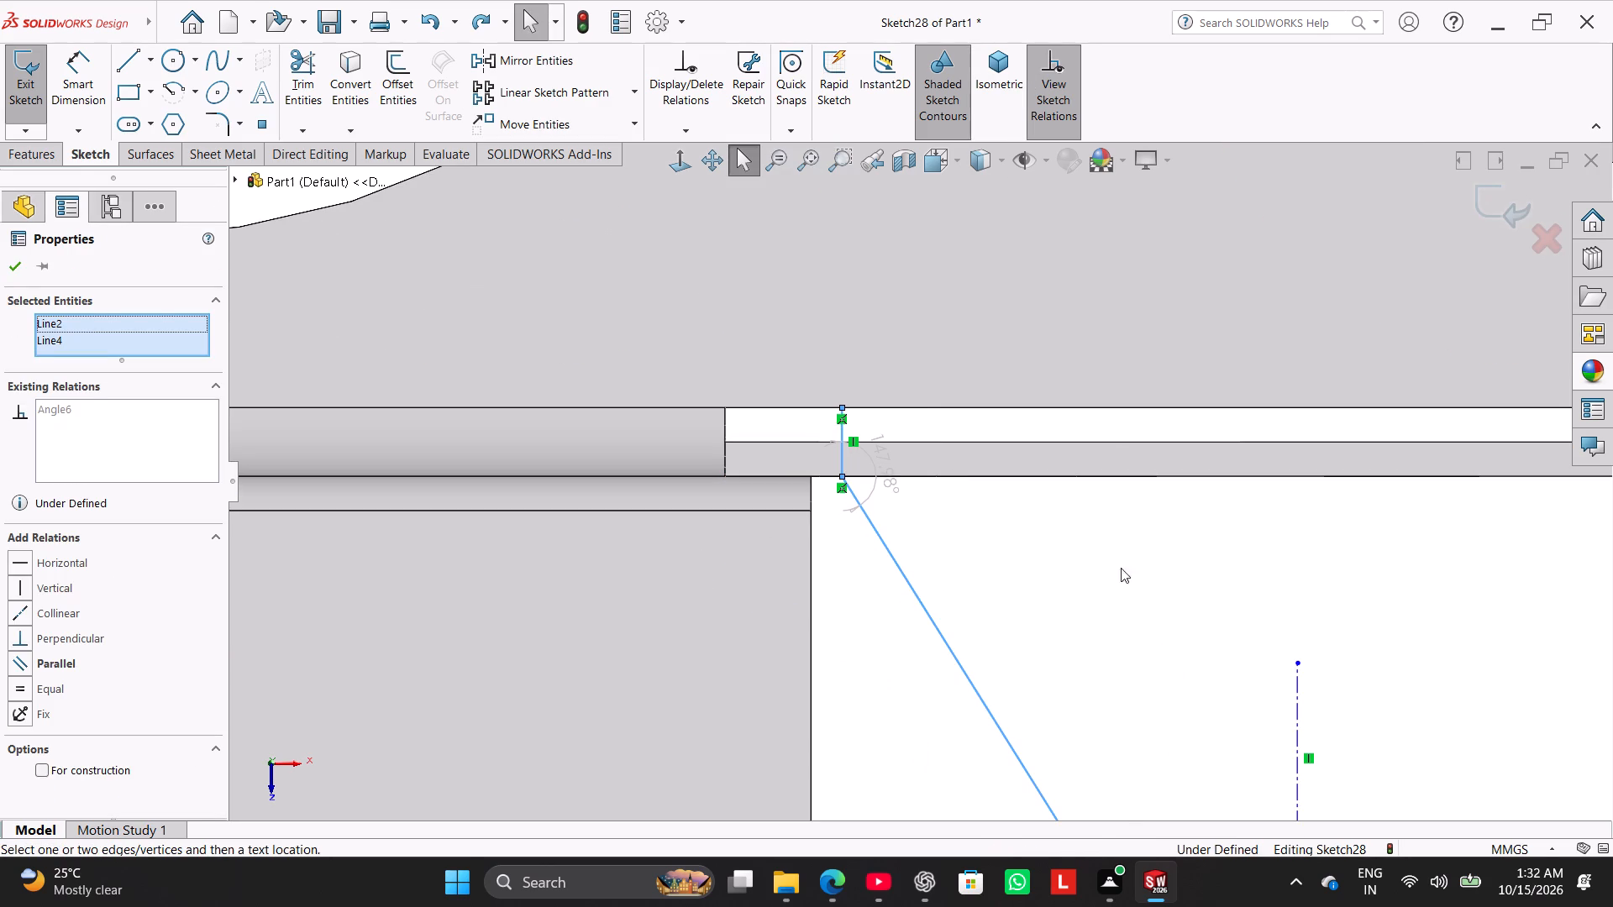
left_click(1294, 695, "ctrl")
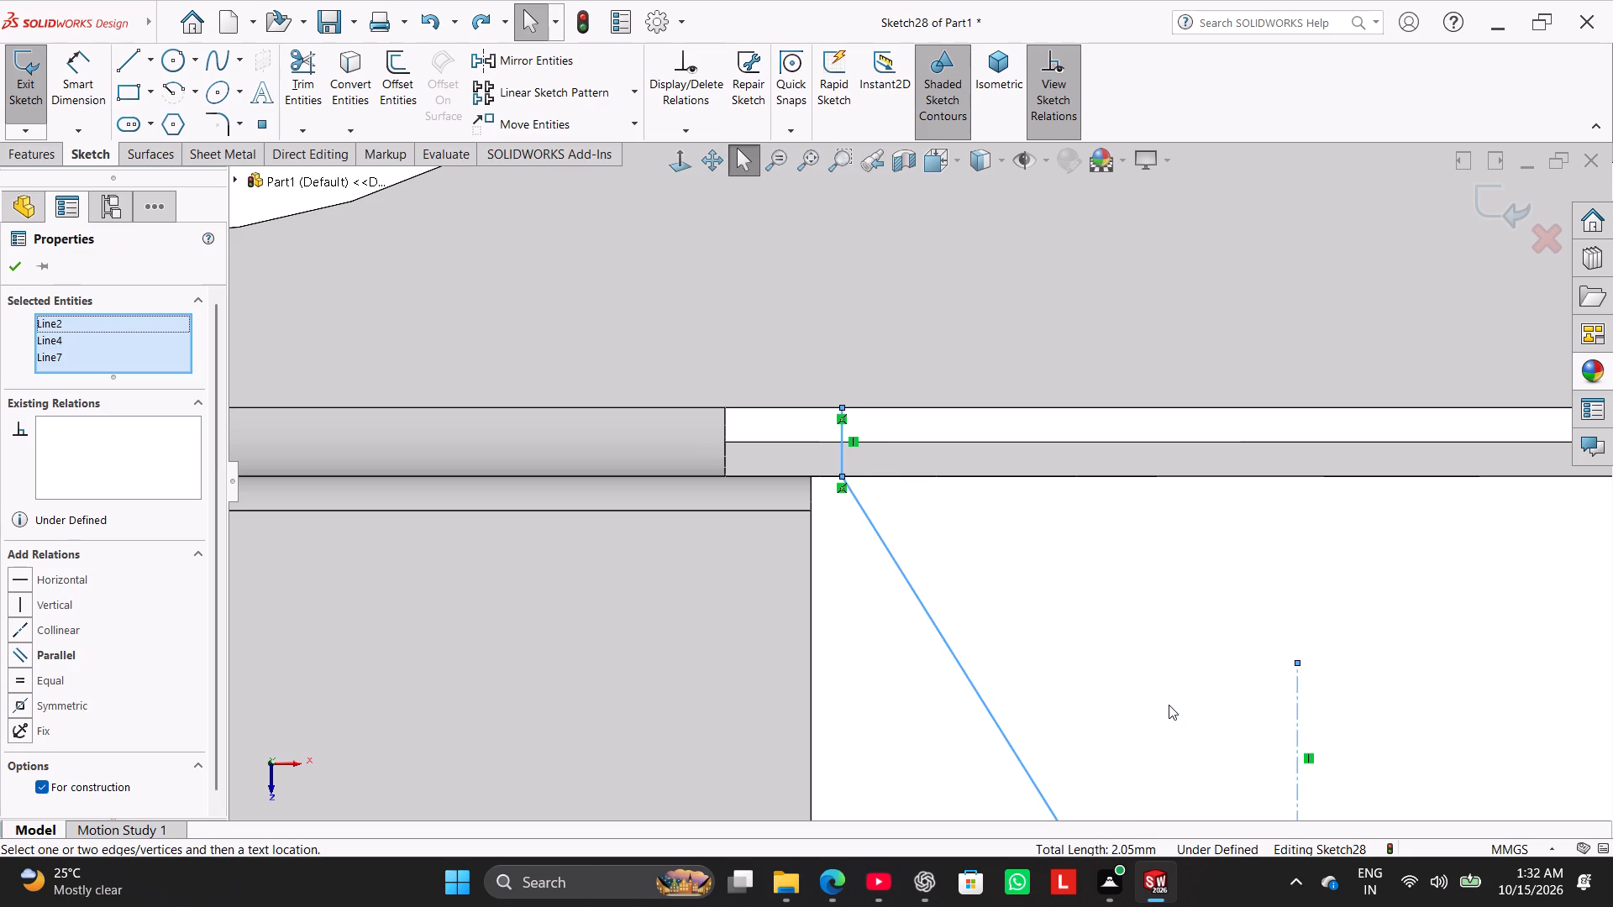
scroll(1163, 703, "up", 4)
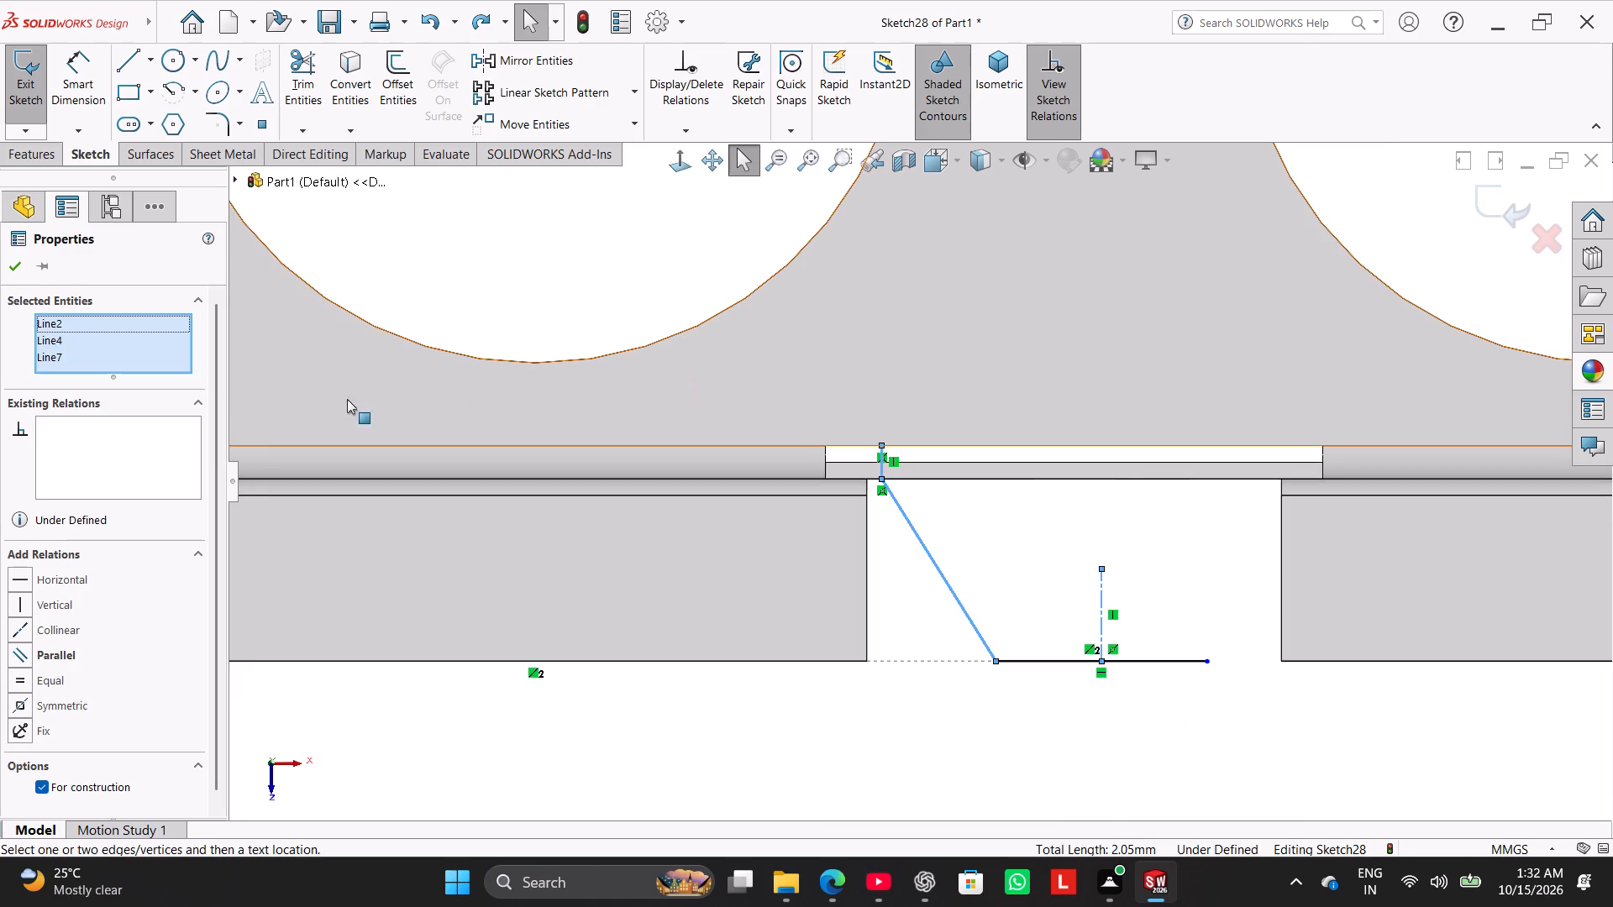
left_click(580, 69)
left_click(968, 701)
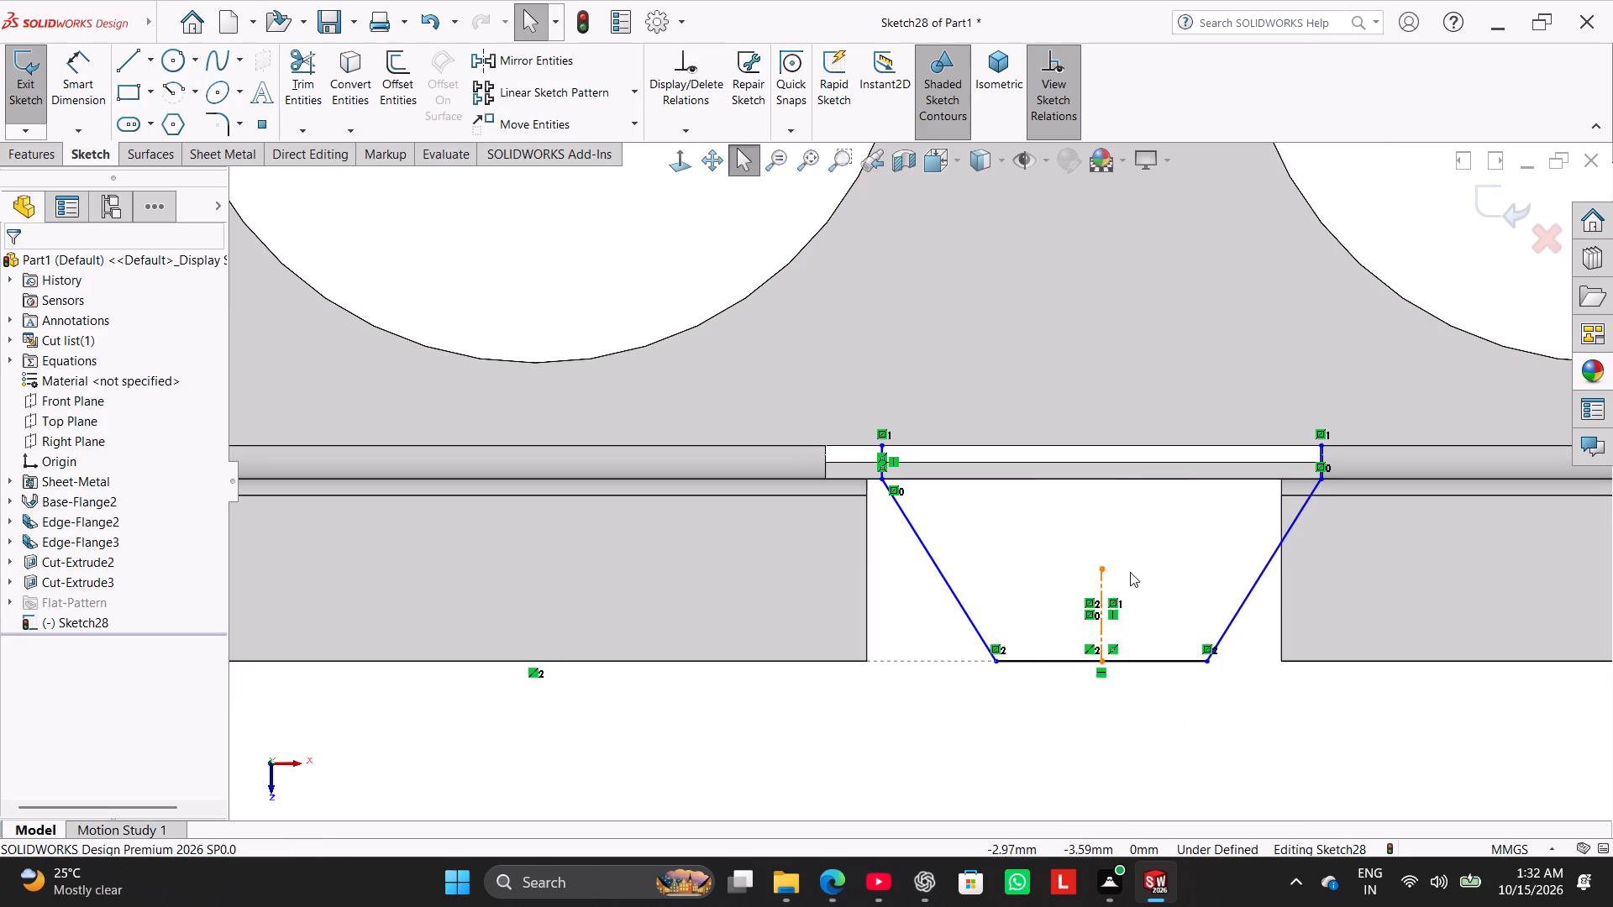
Close the tapered profile with a horizontal line about 2.65 mm long joining the upper ends of the two short vertical lines.
left_click(125, 55)
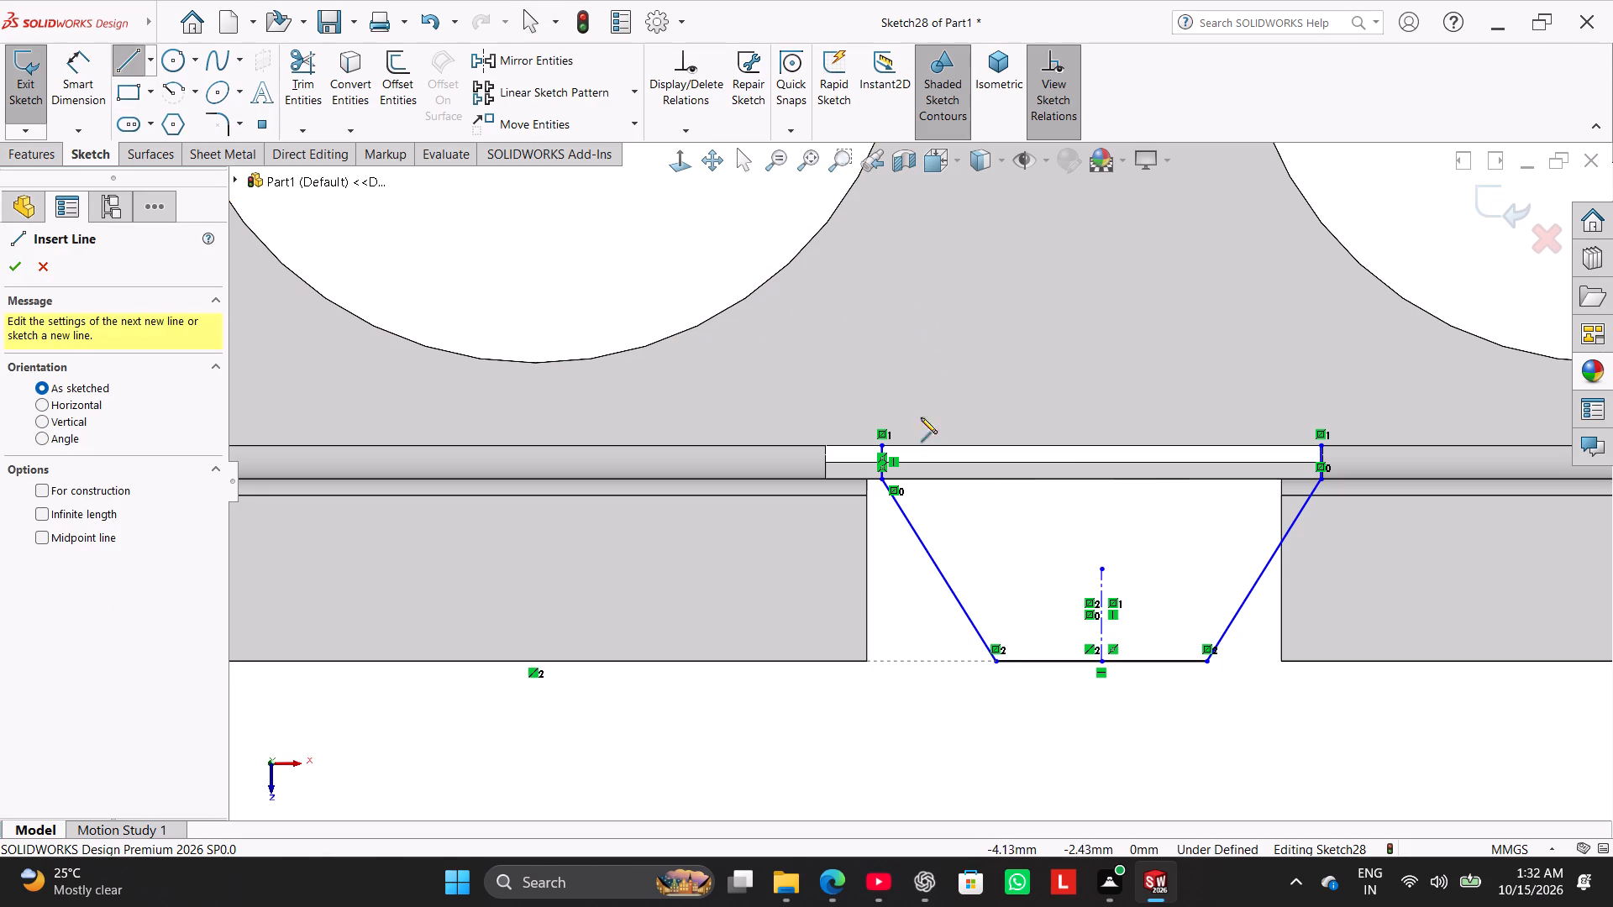
scroll(906, 449, "down", 3)
left_click(864, 445)
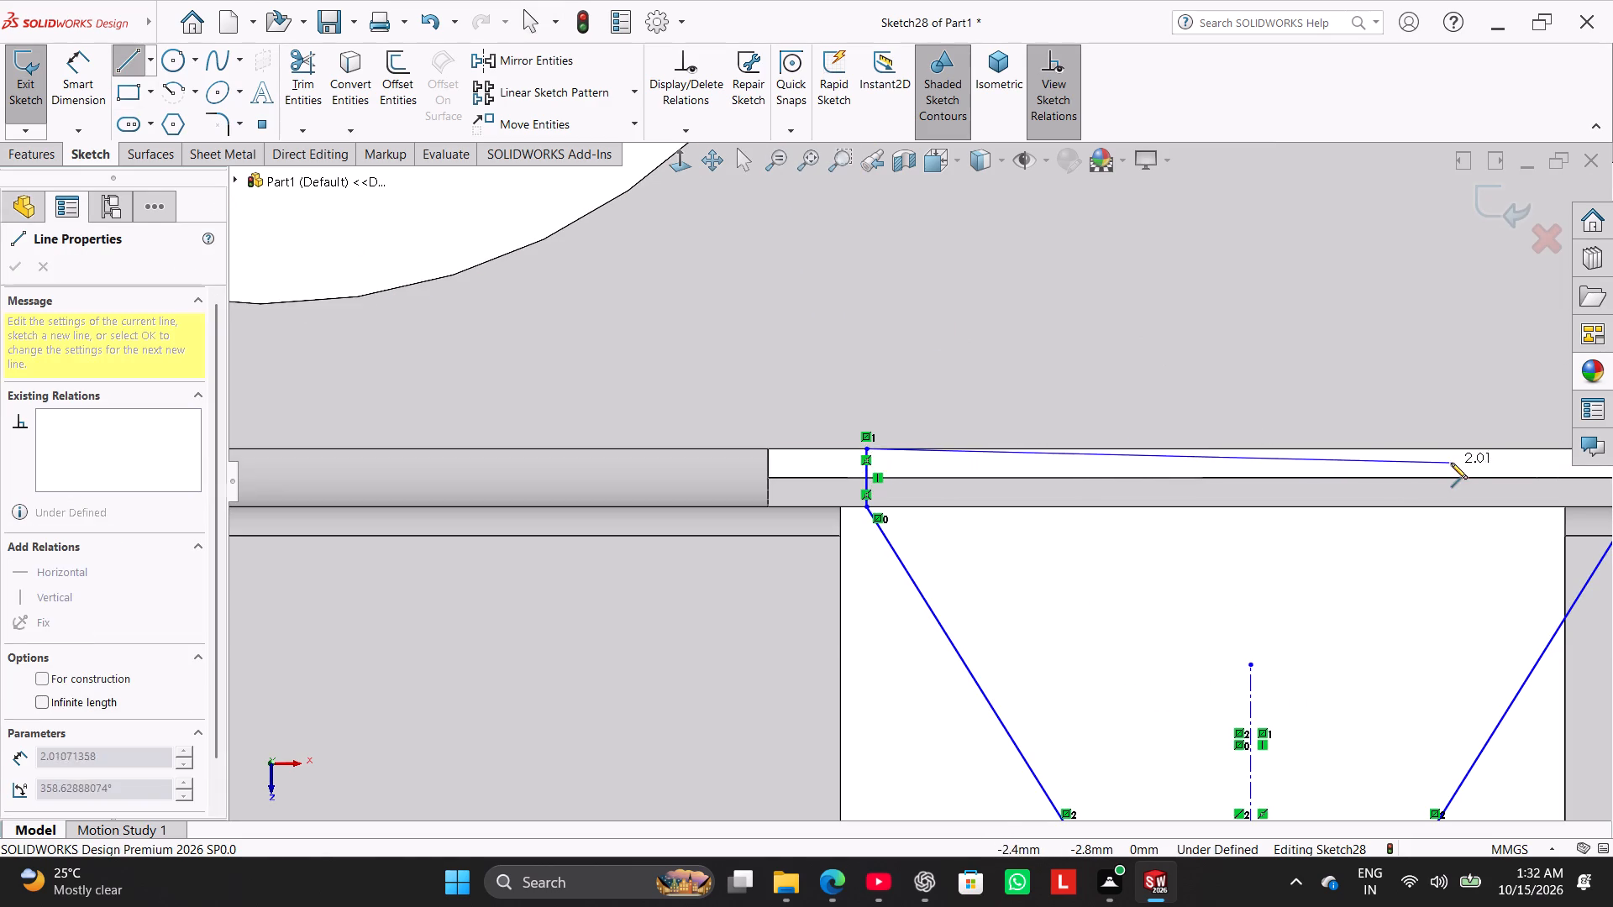
scroll(1459, 463, "up", 2)
left_click(1417, 459)
right_click(1255, 569)
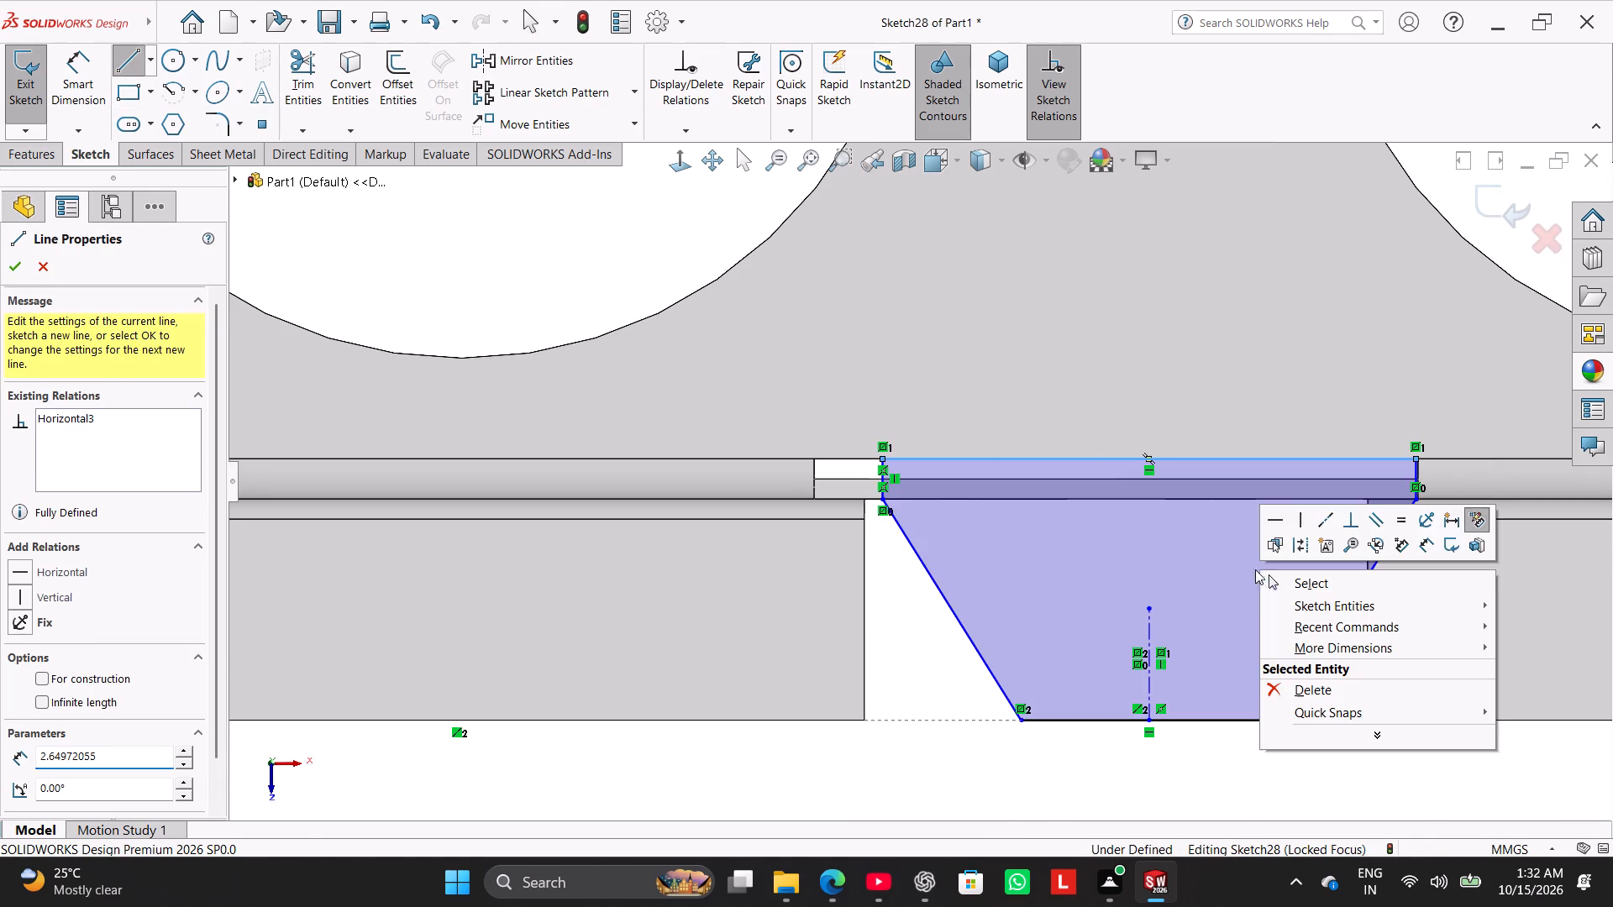
left_click(1273, 579)
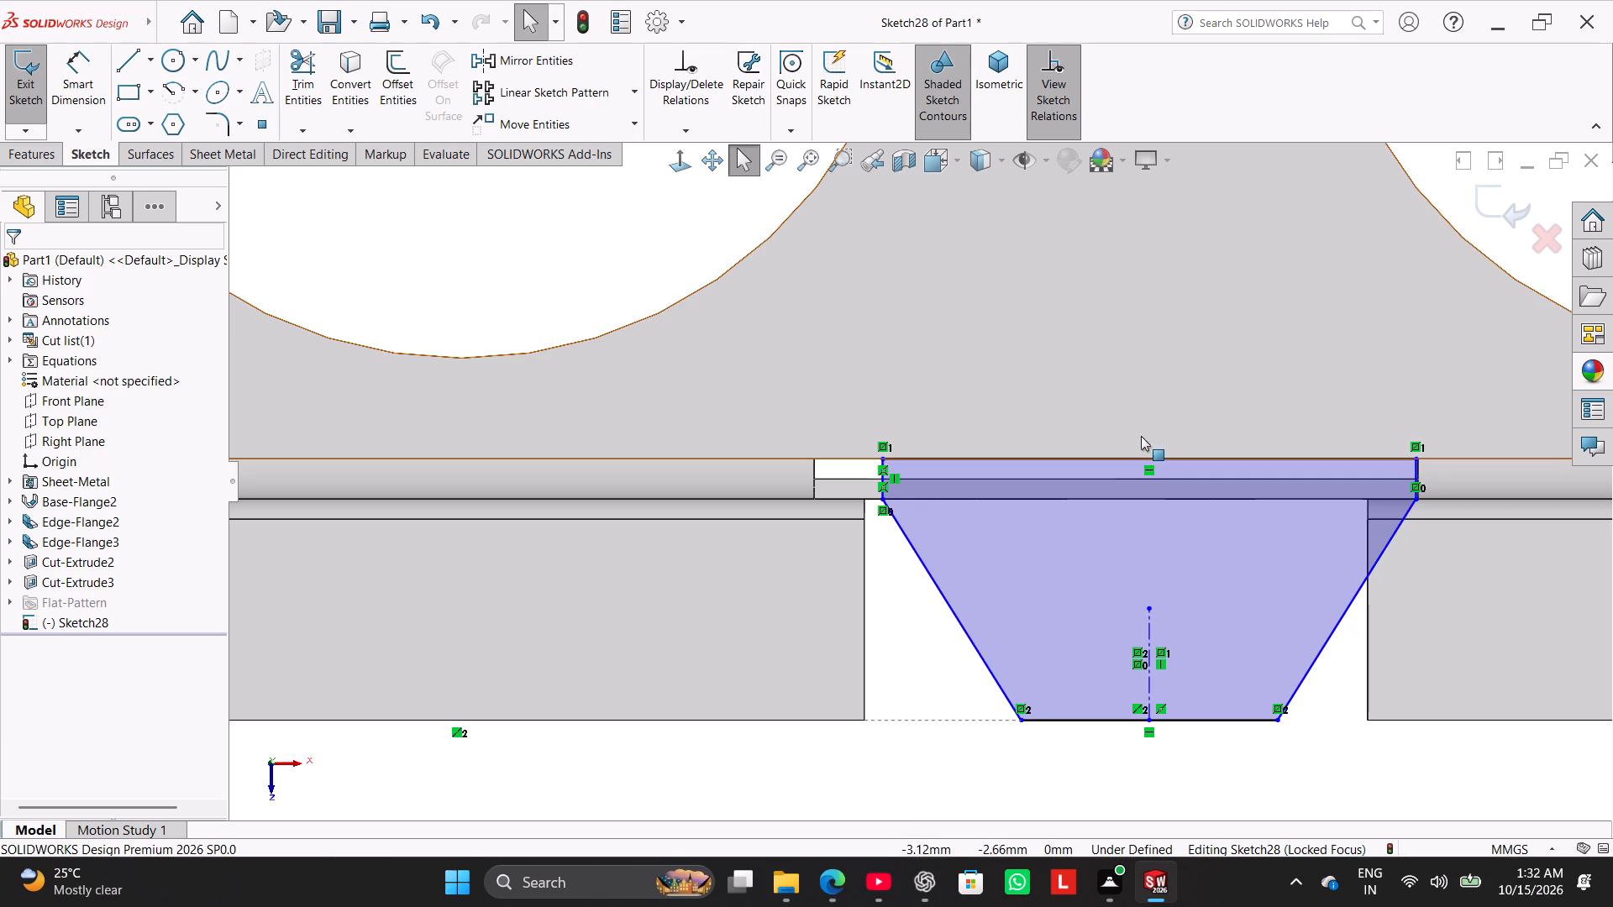
Dimension the horizontal line at the narrow end of the tapered profile to 2 mm.
left_click(89, 85)
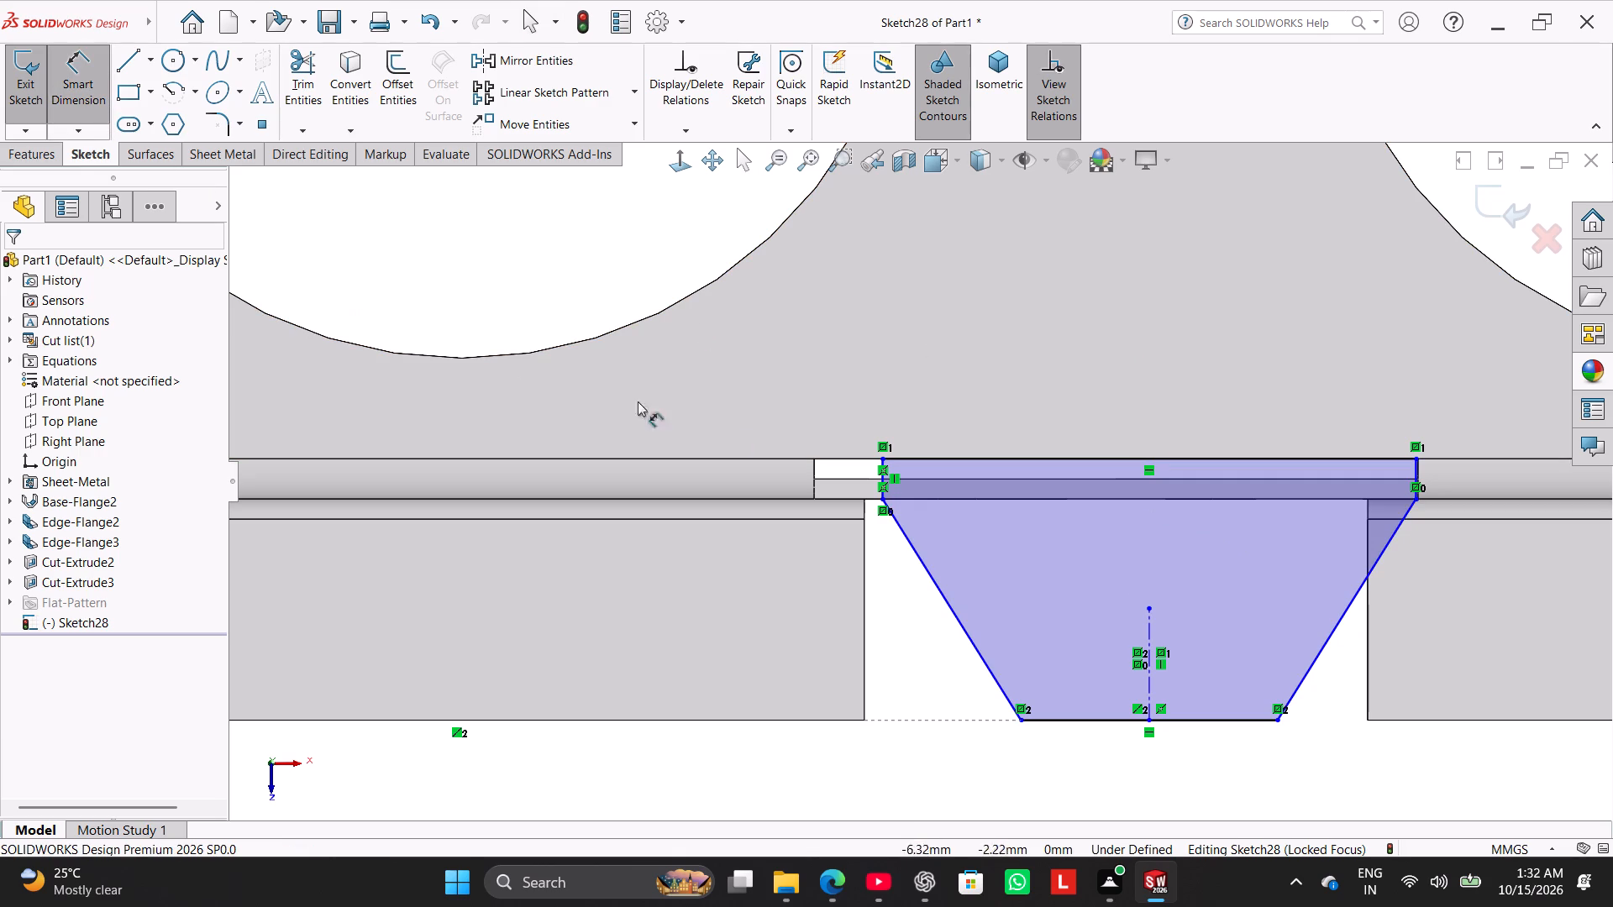
left_click(1120, 719)
left_click(1139, 758)
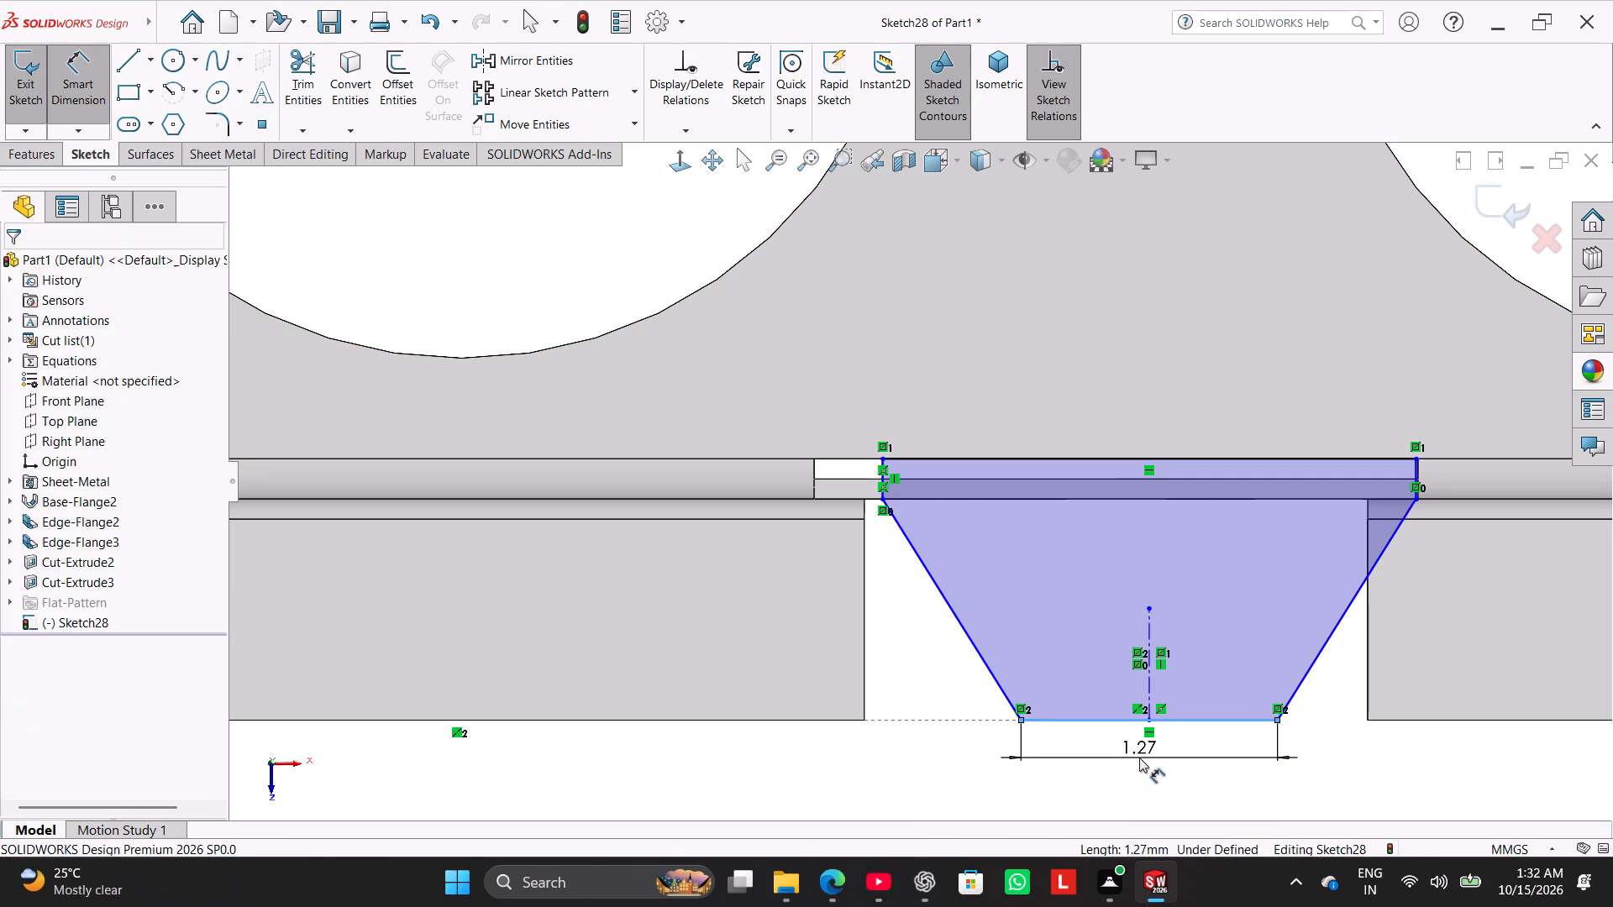
key("2")
key("Return")
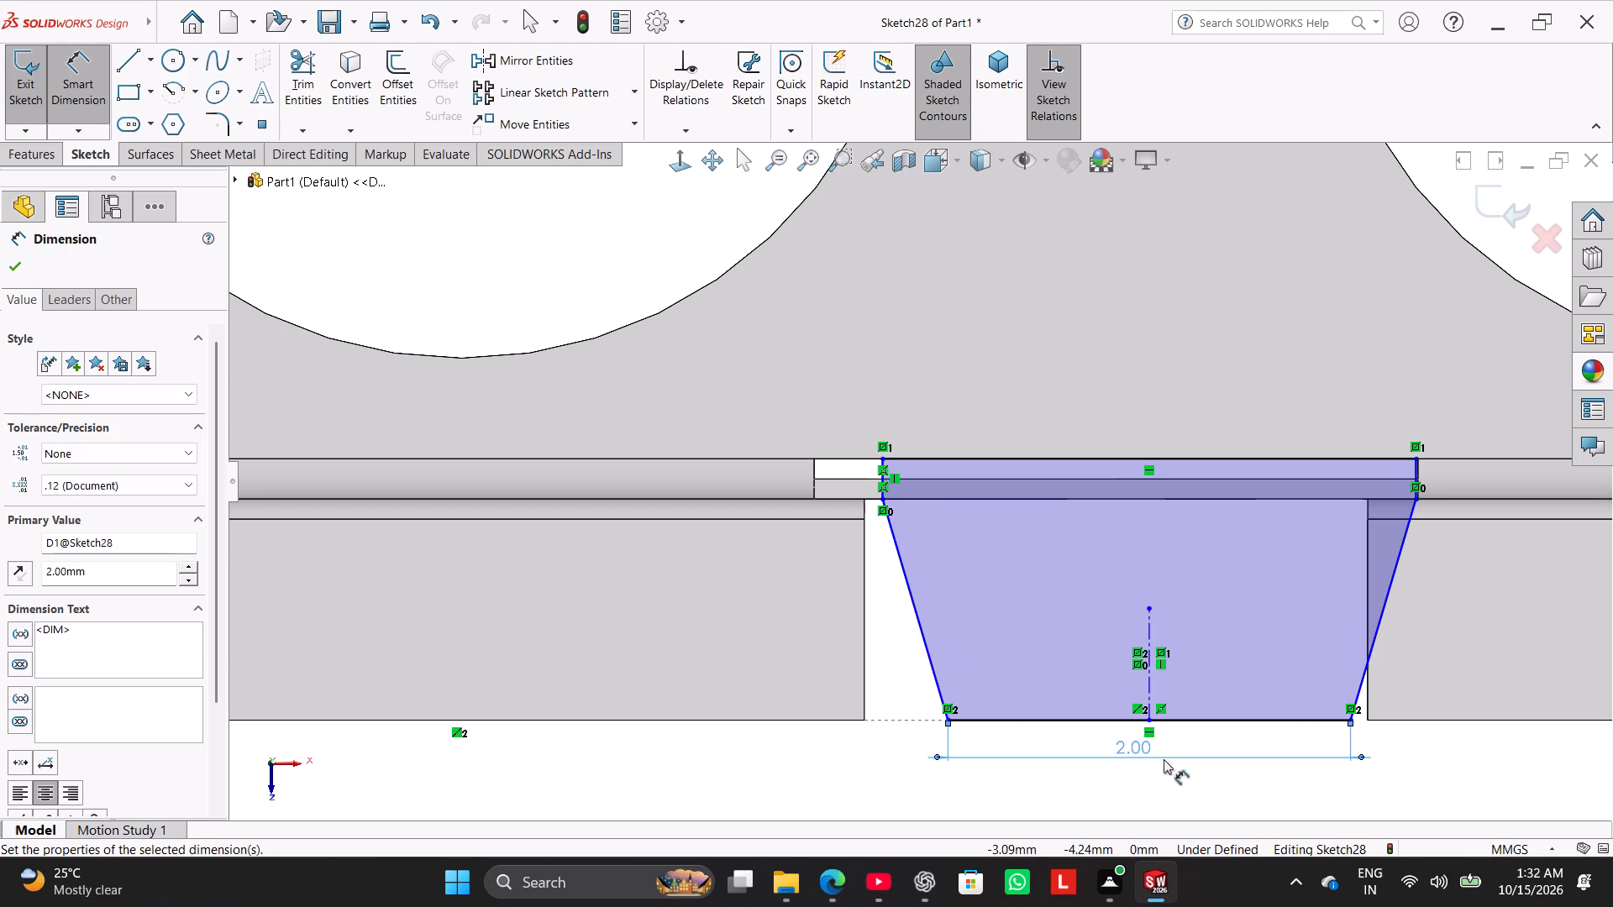
right_click(1473, 745)
left_click(1484, 778)
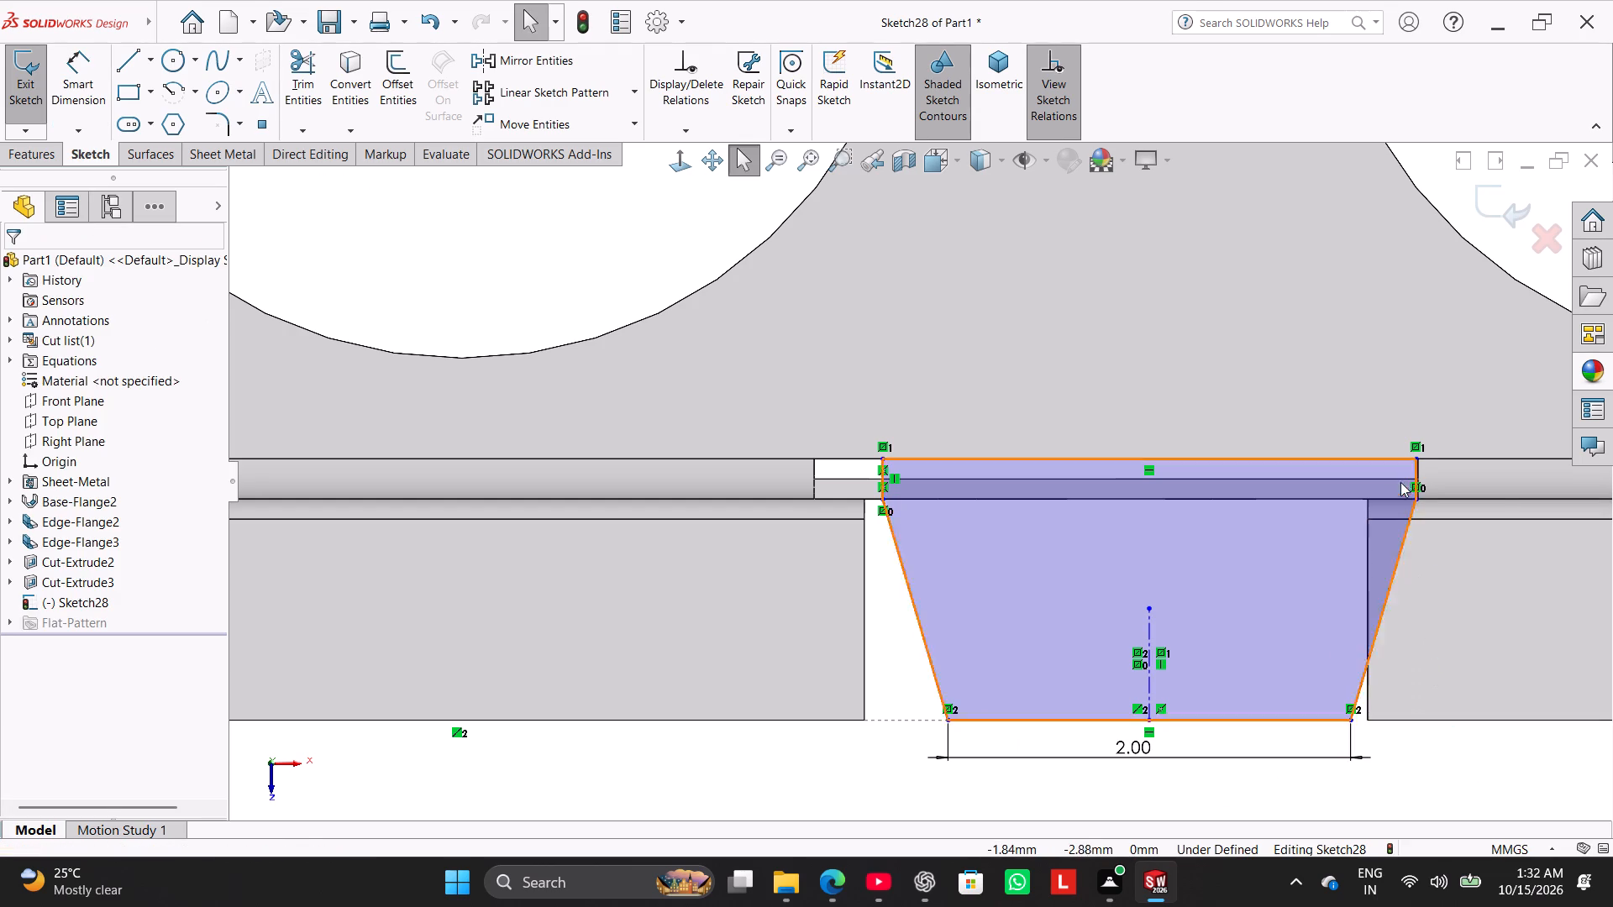
Pull the profile's right-hand short vertical line inward and dimension it 0.1 mm from the adjacent notch edge.
left_click_drag(1417, 465, 1363, 480)
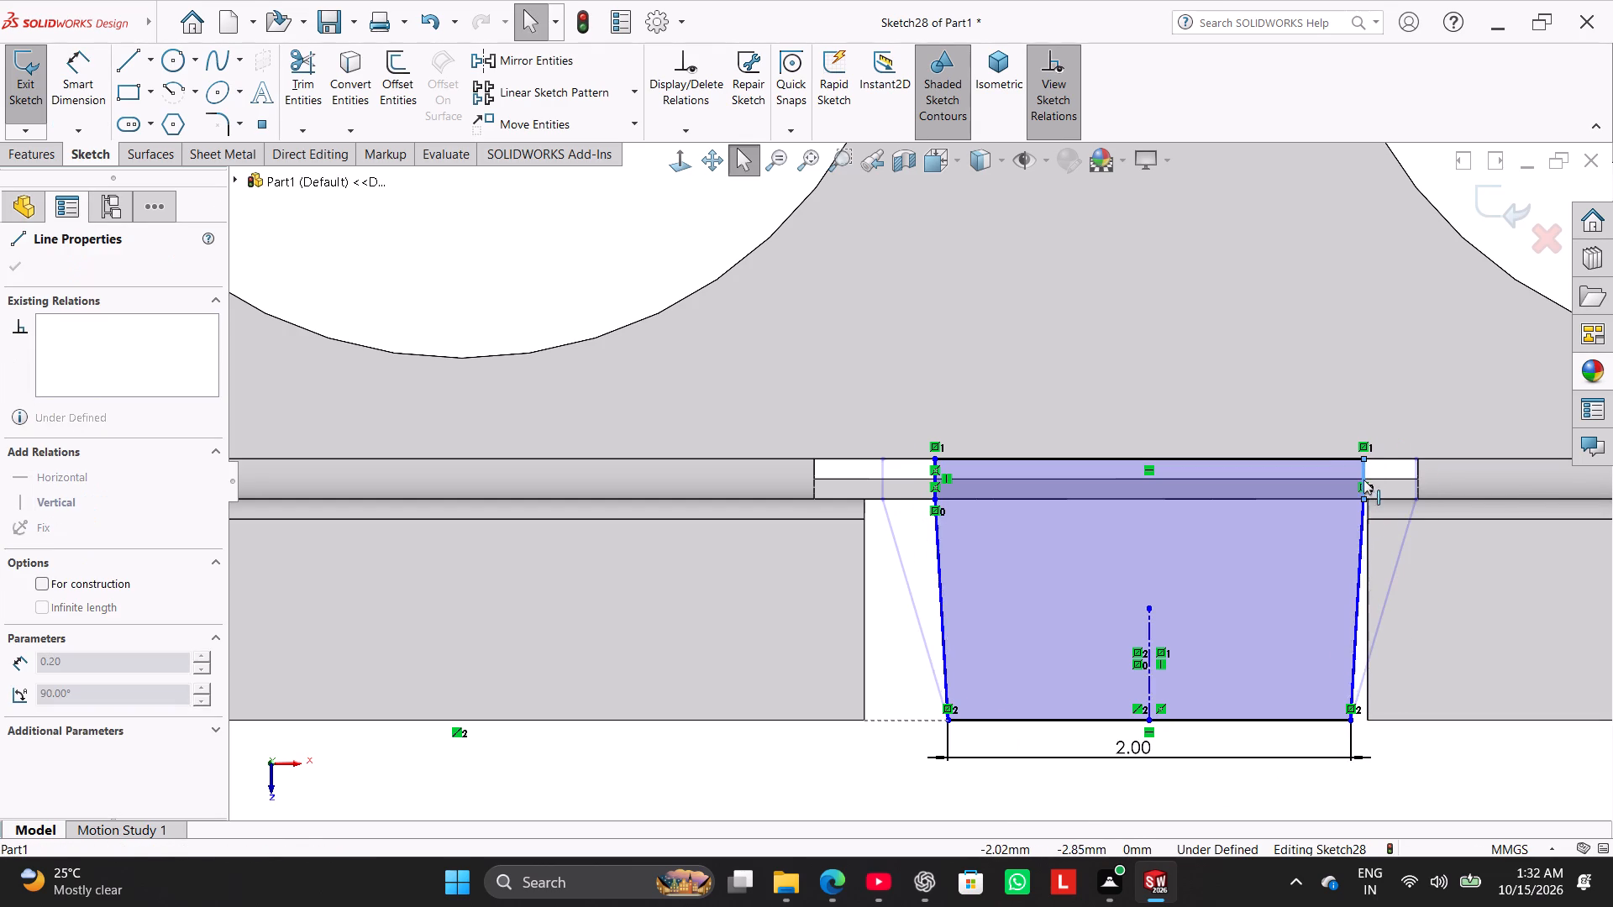
left_click_drag(1363, 480, 1350, 485)
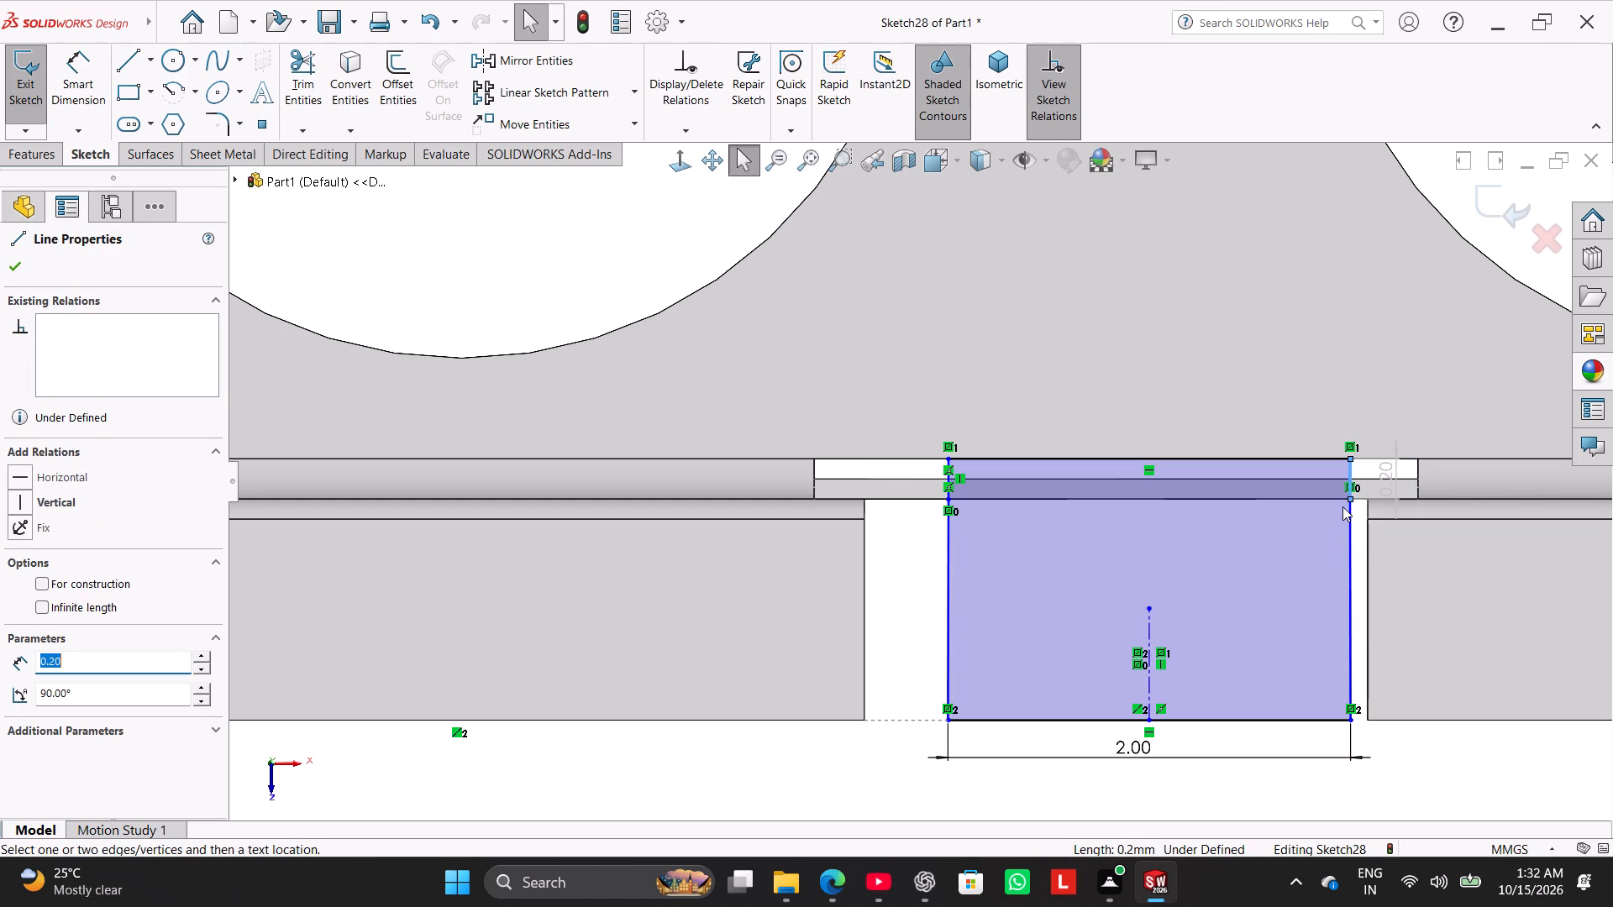
scroll(1384, 441, "down", 5)
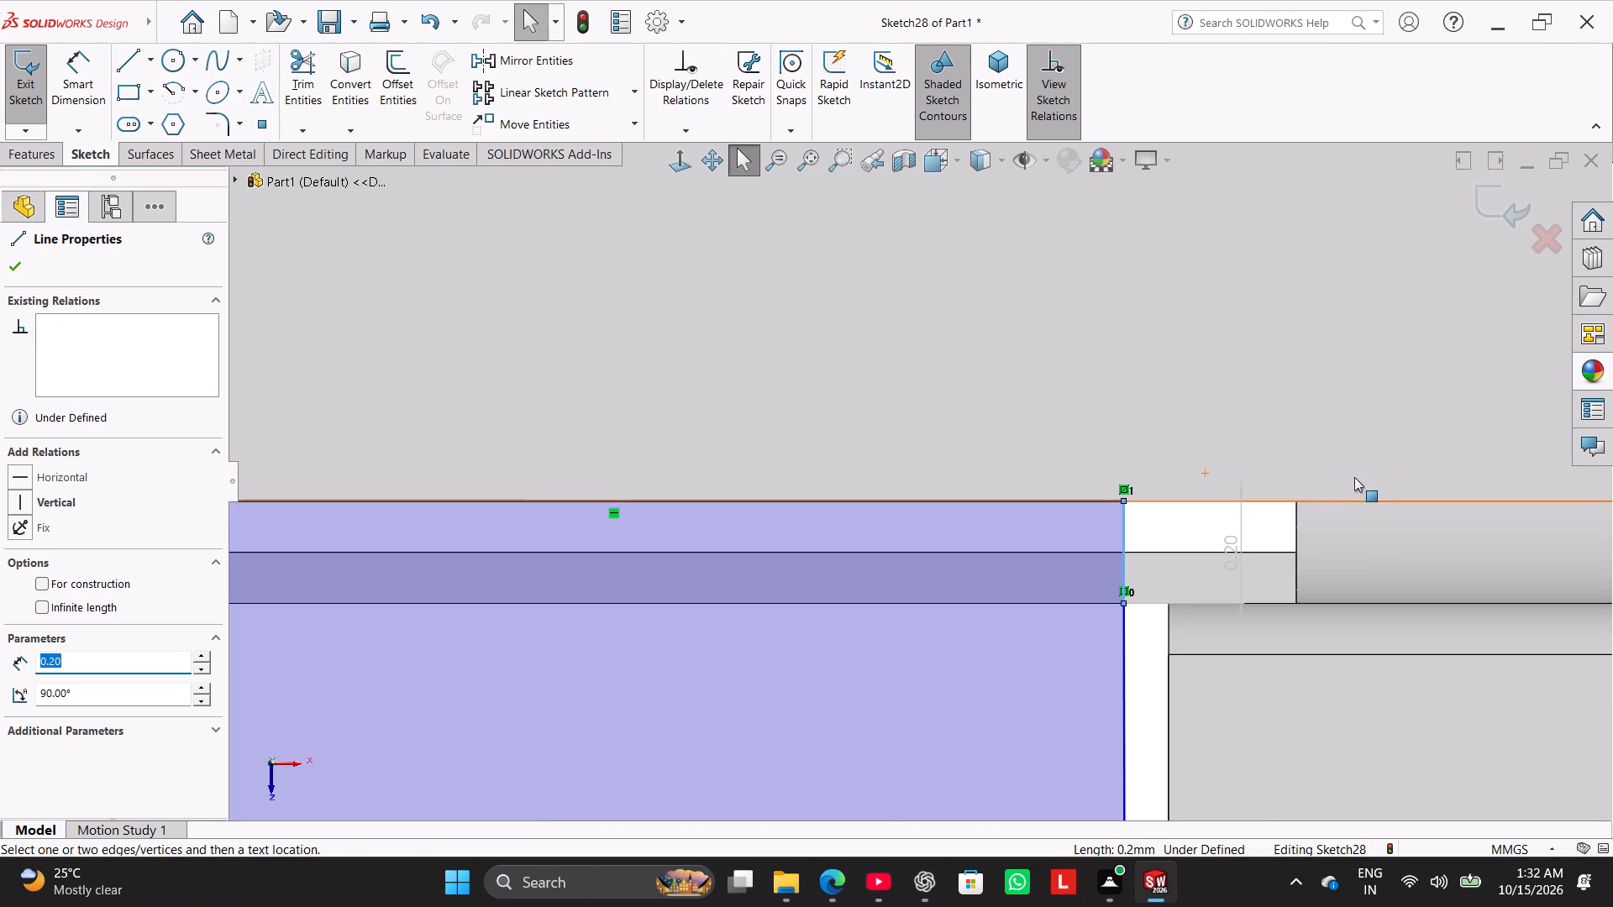
left_click_drag(1123, 525, 1169, 530)
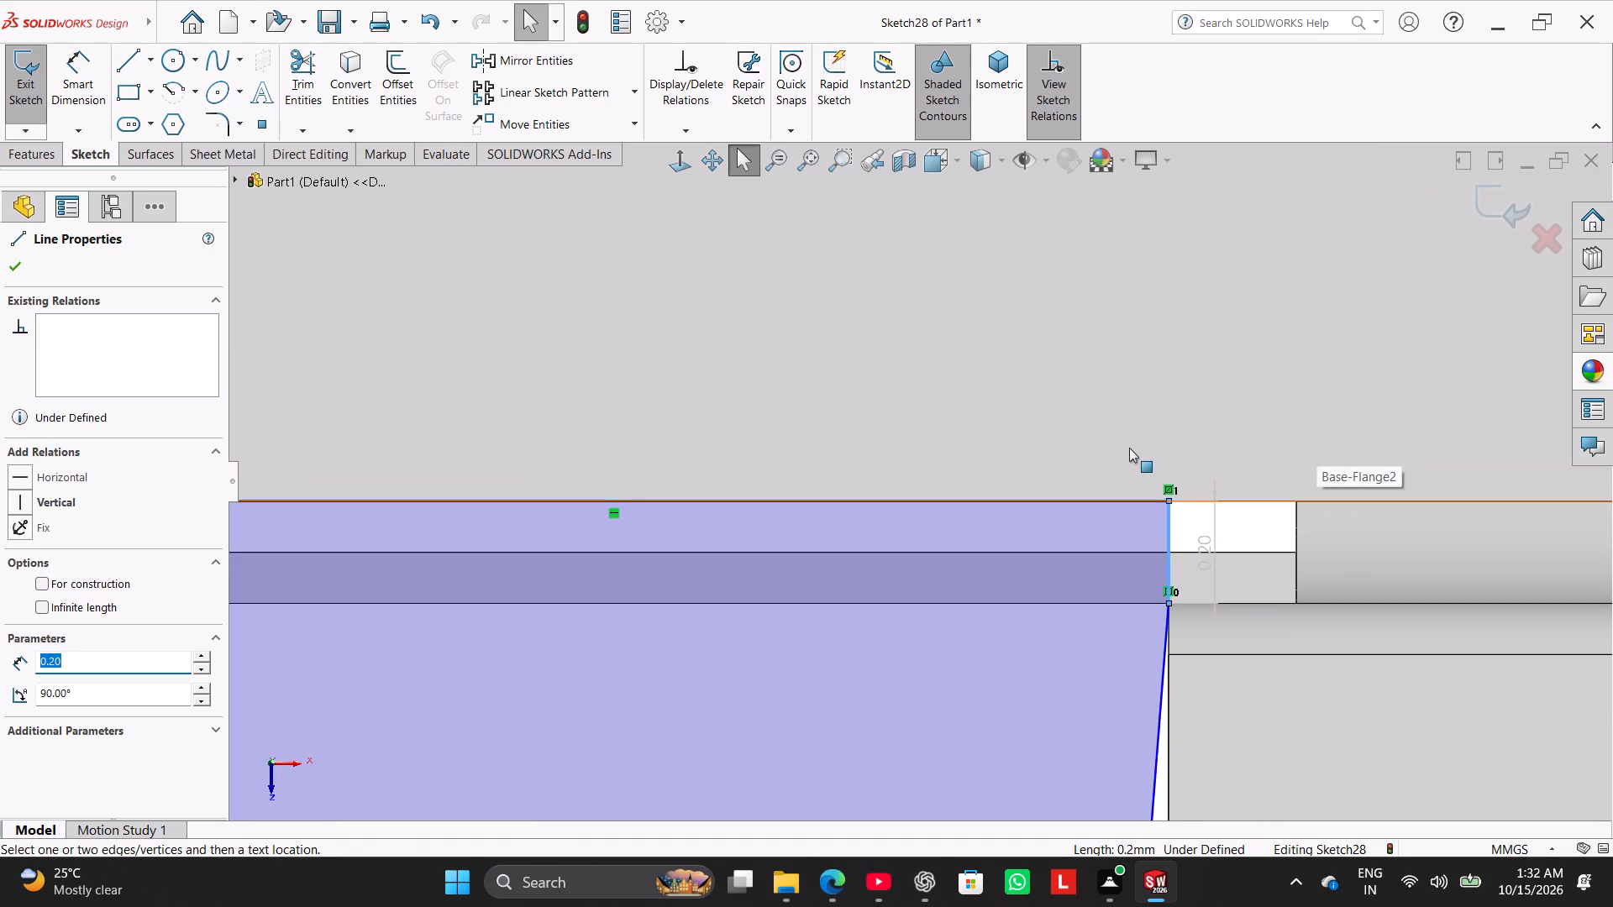
left_click(97, 81)
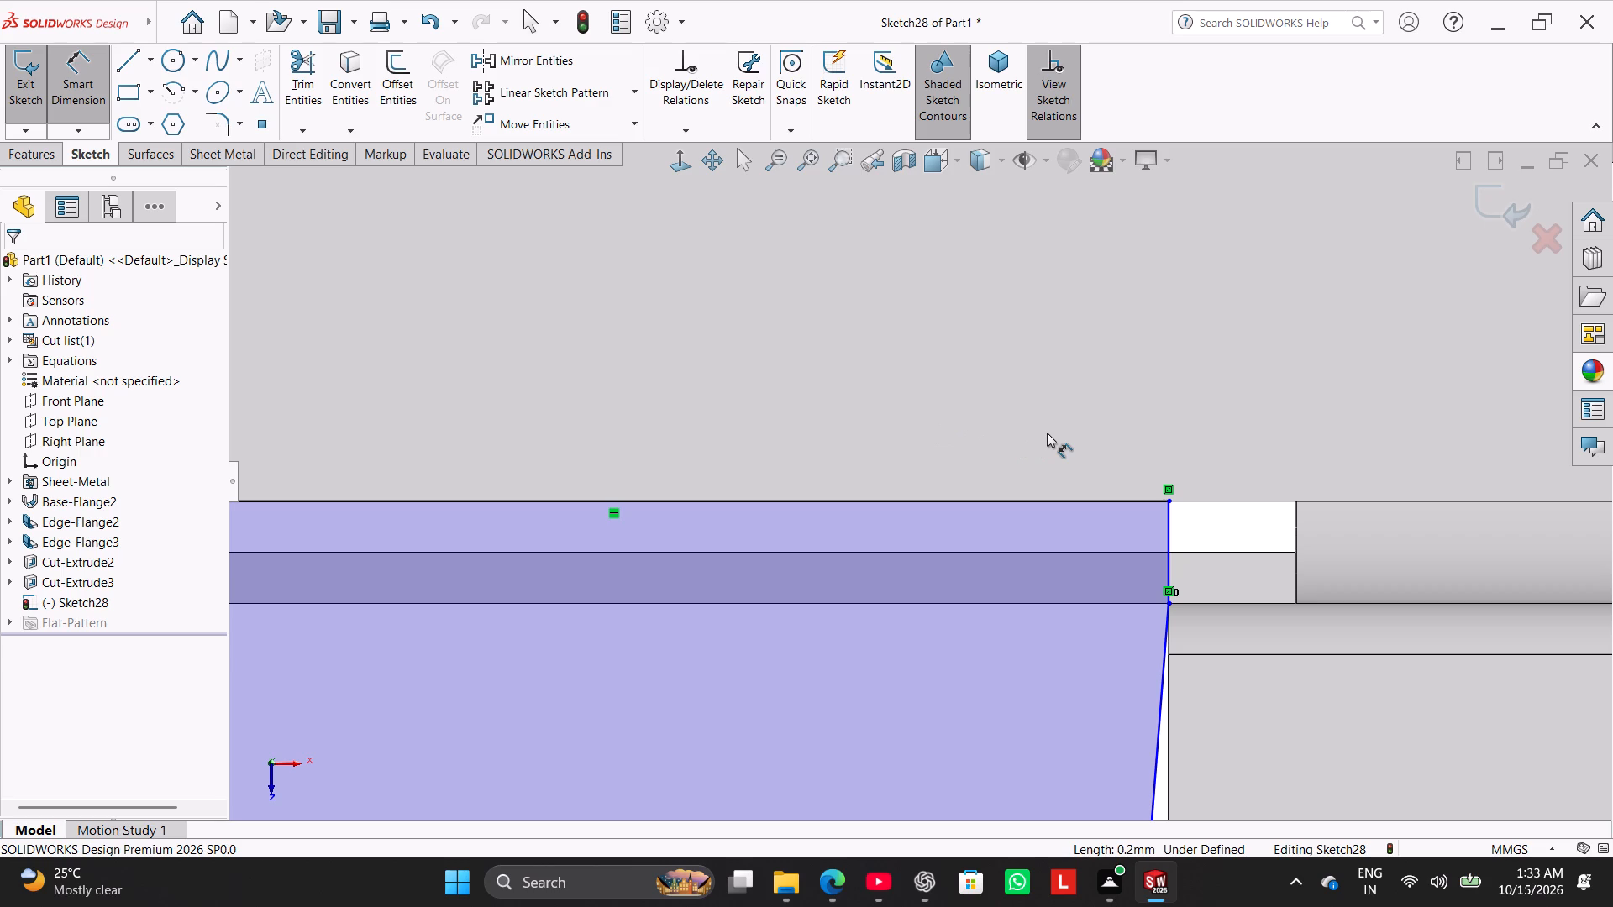
left_click(1167, 532)
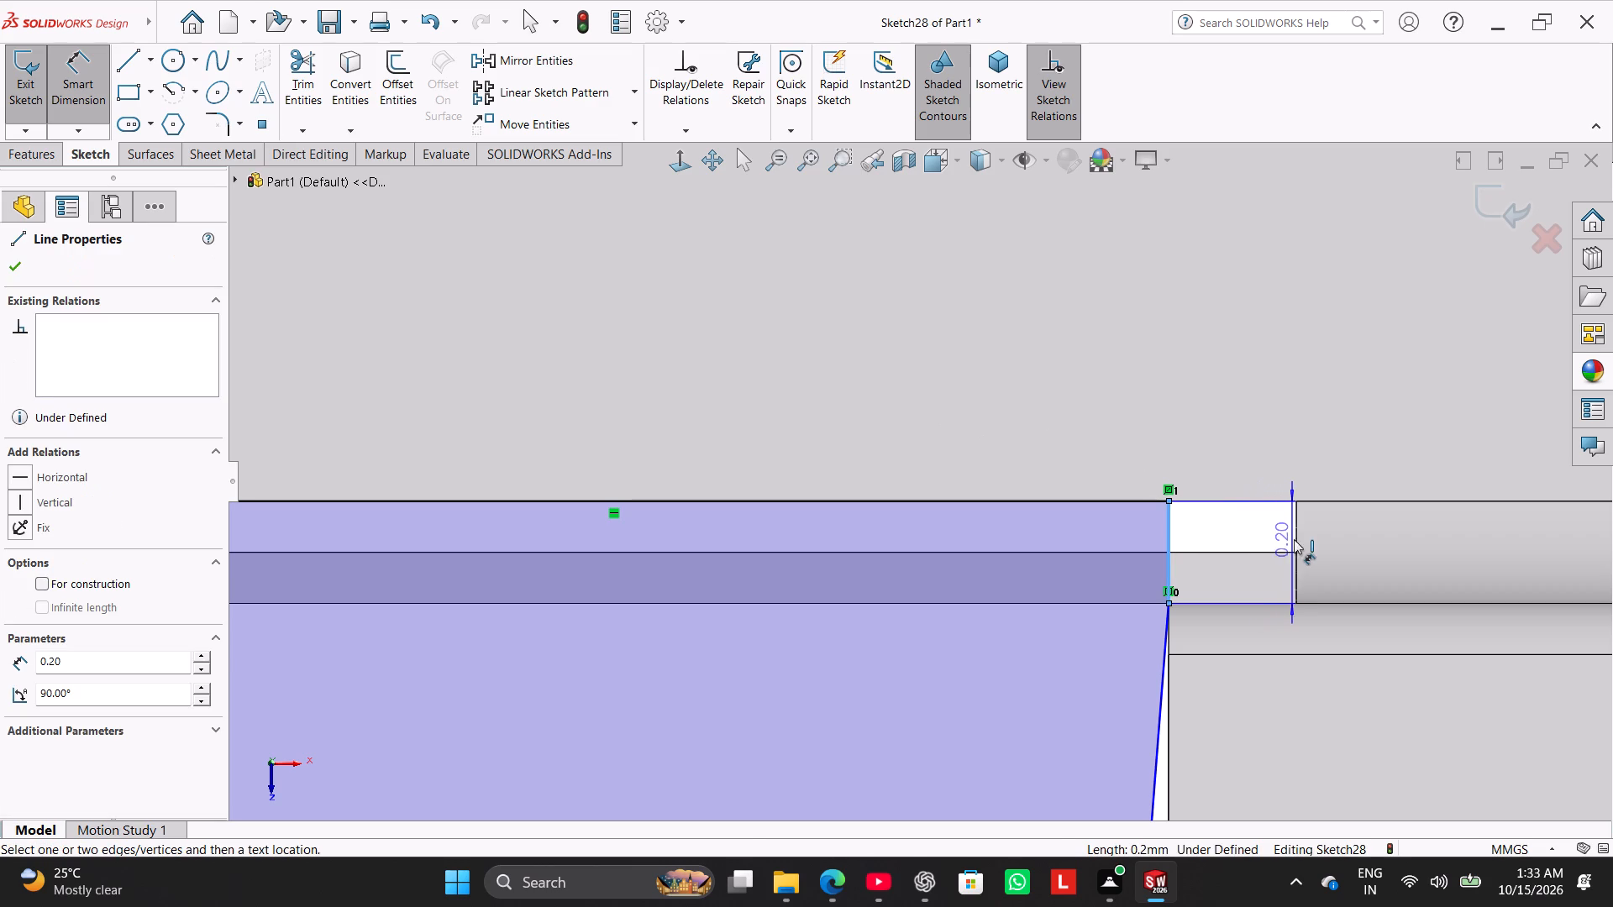
left_click(1295, 539)
left_click(1220, 444)
type("0.")
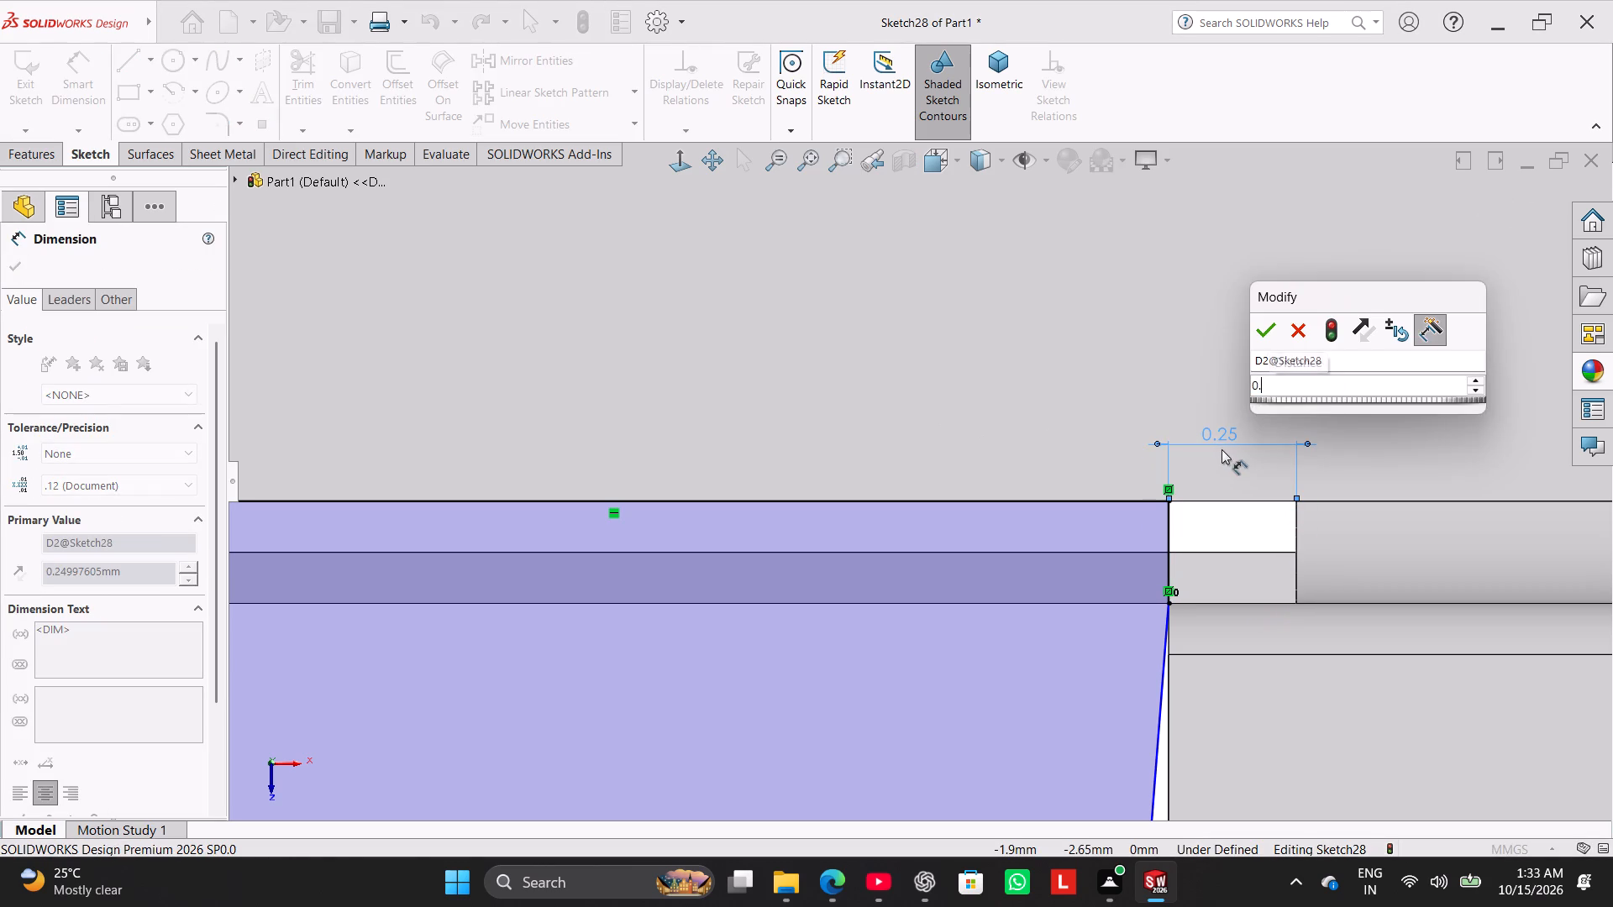
key("1")
key("Return")
Dimension the profile's left-hand short vertical line 0.1 mm from the notch edge on its side.
scroll(912, 480, "up", 5)
scroll(592, 501, "down", 3)
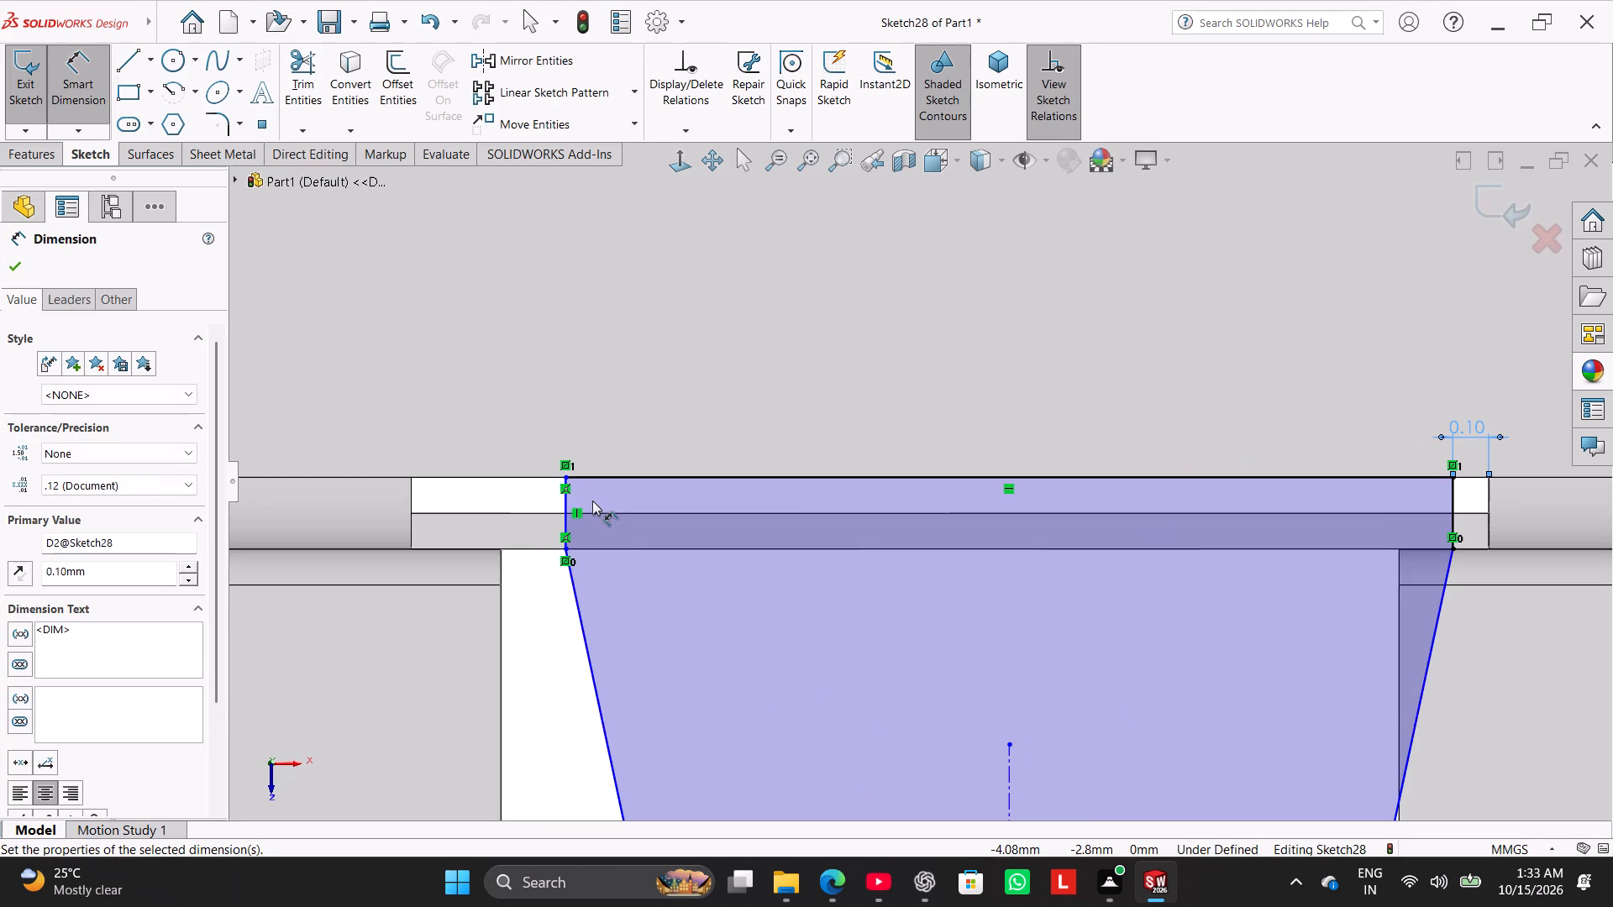
left_click(565, 498)
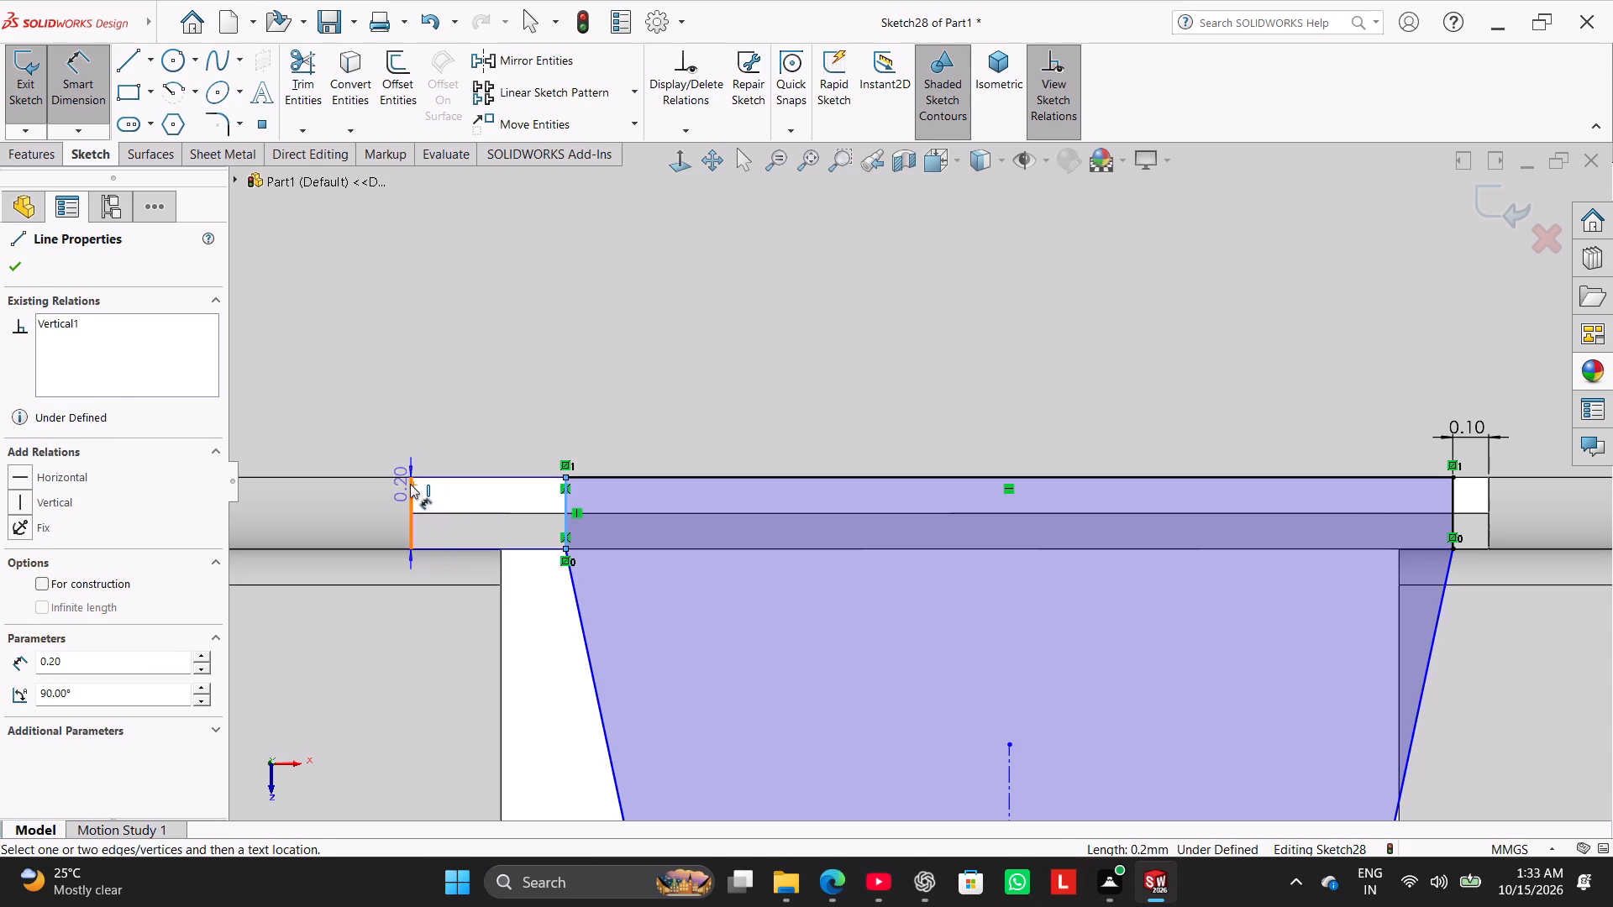
left_click(410, 484)
left_click(458, 436)
type("0.1")
key("Return")
scroll(533, 463, "up", 8)
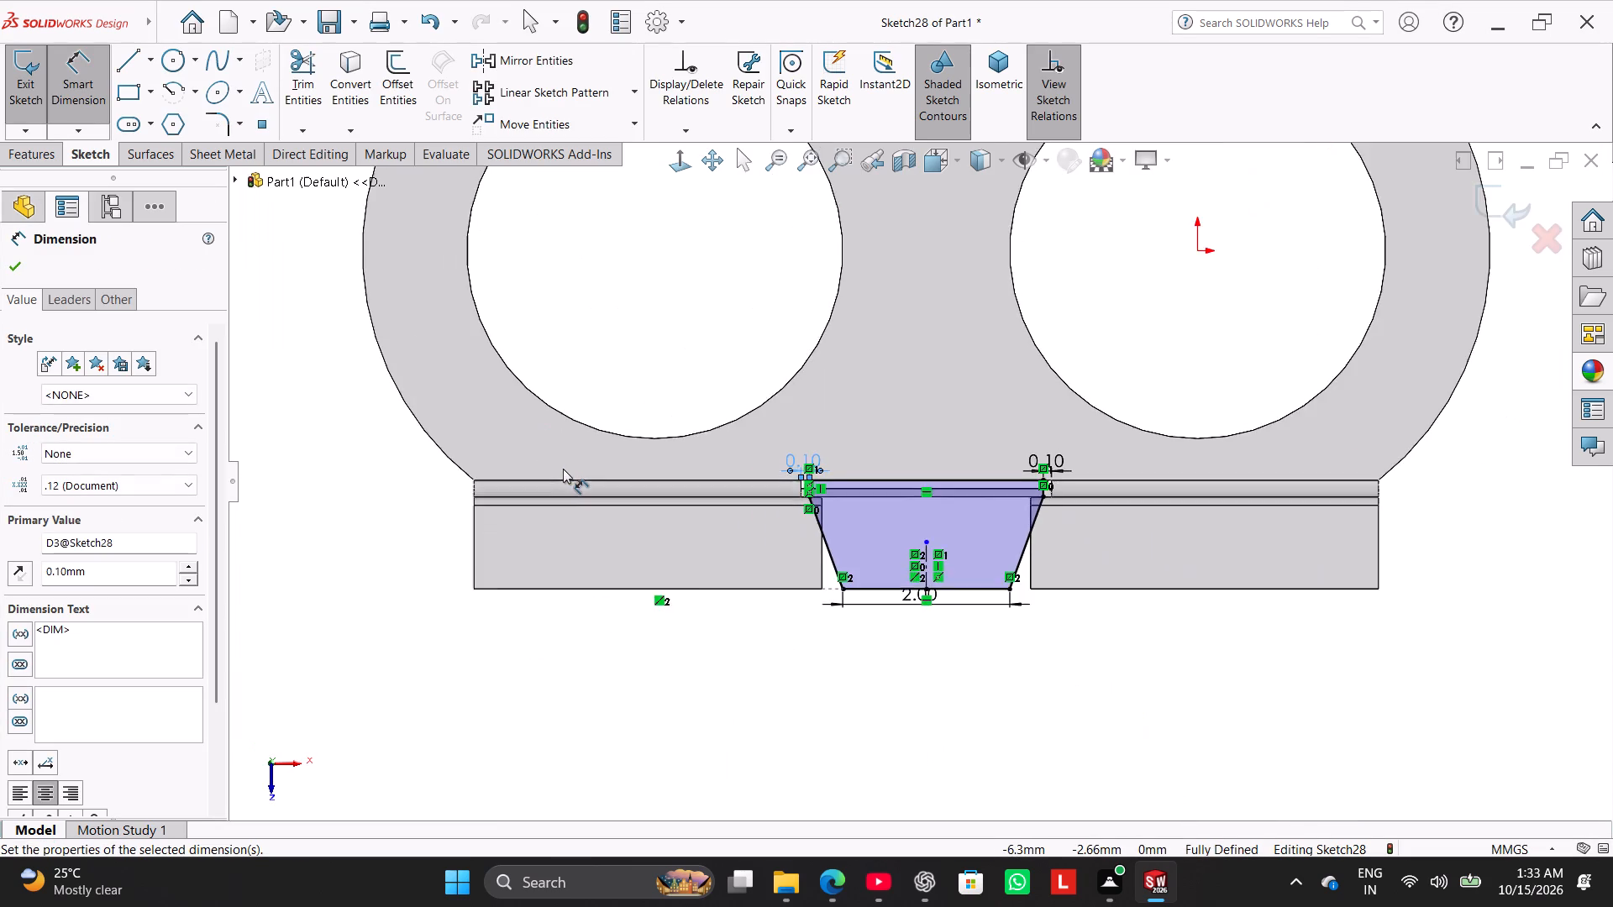
scroll(563, 469, "up", 4)
right_click(457, 505)
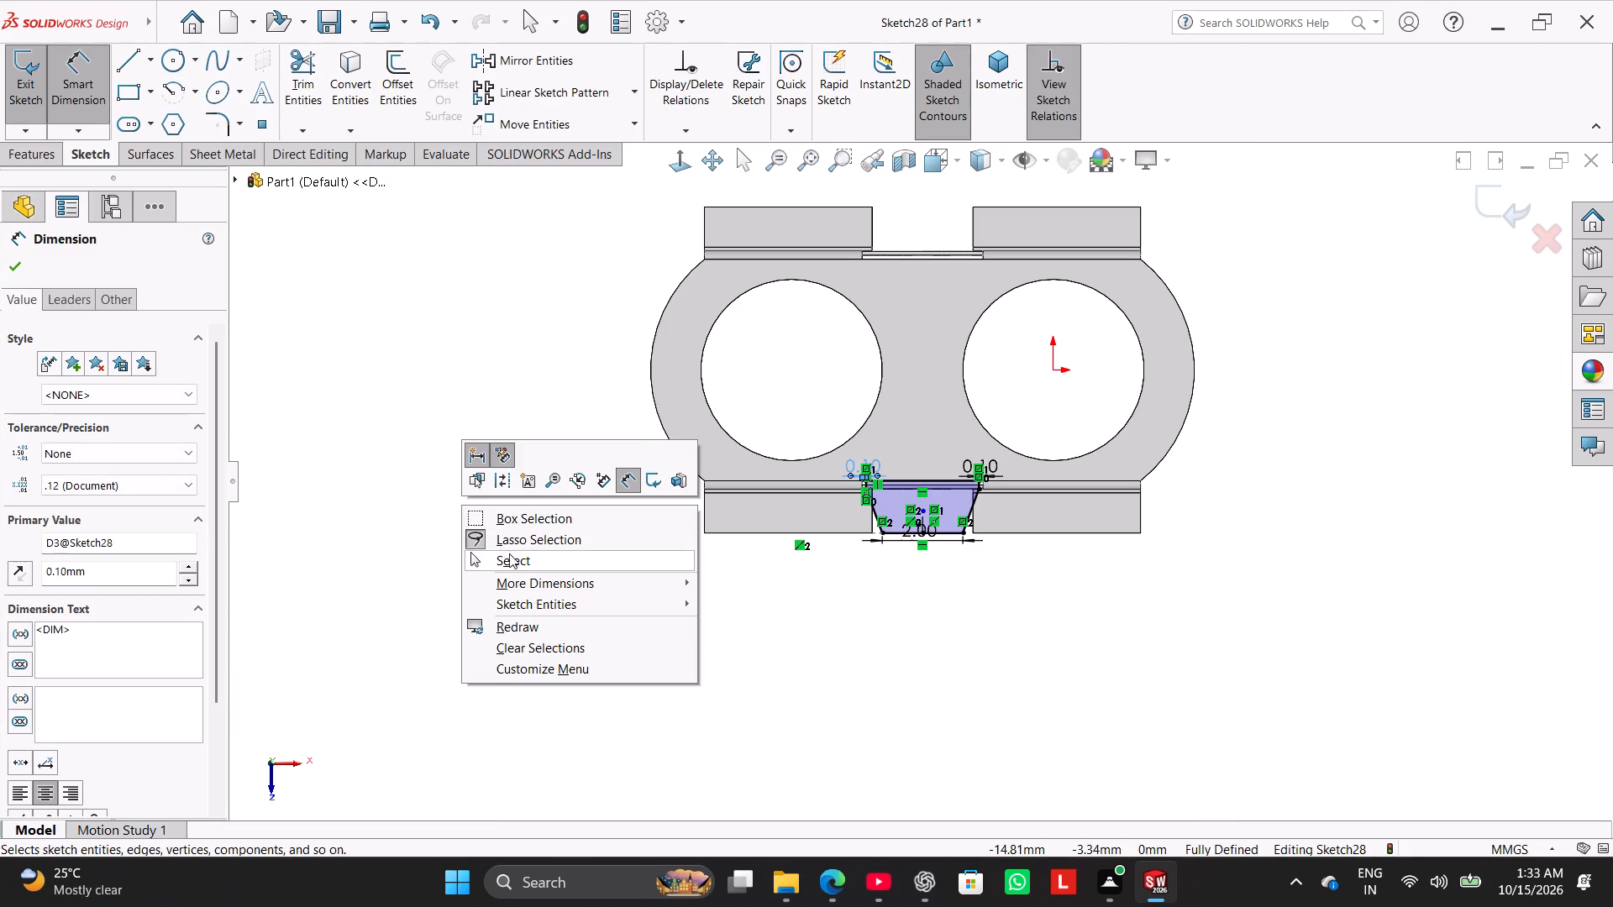
left_click(512, 558)
Create a sheet metal tab from the tapered profile, merged with the top plate.
scroll(891, 504, "down", 2)
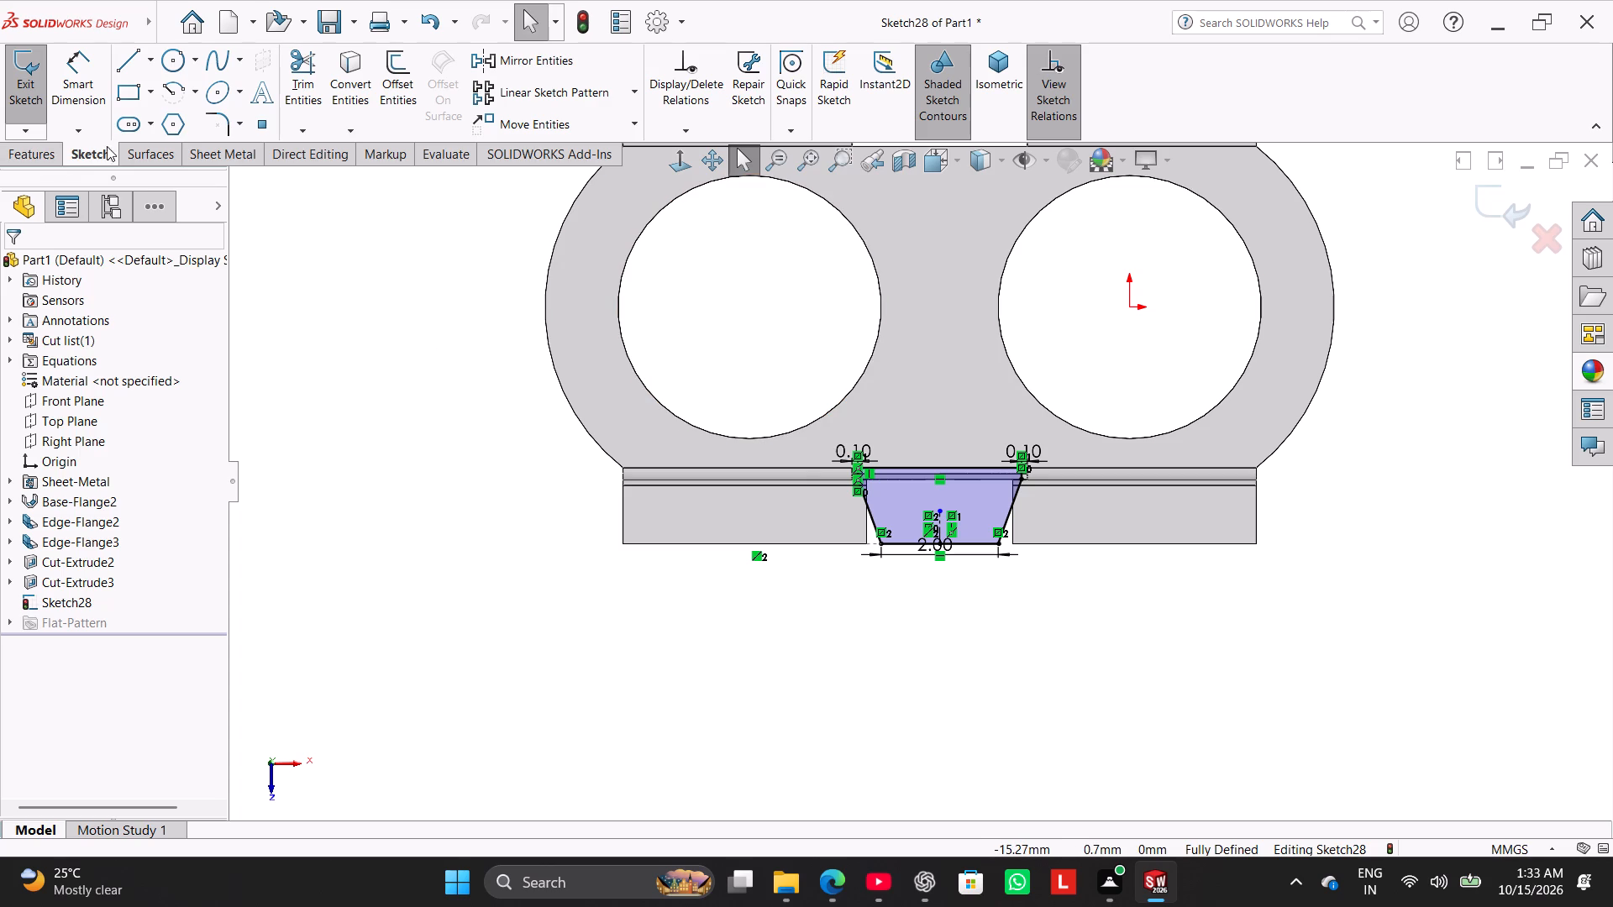
left_click(225, 149)
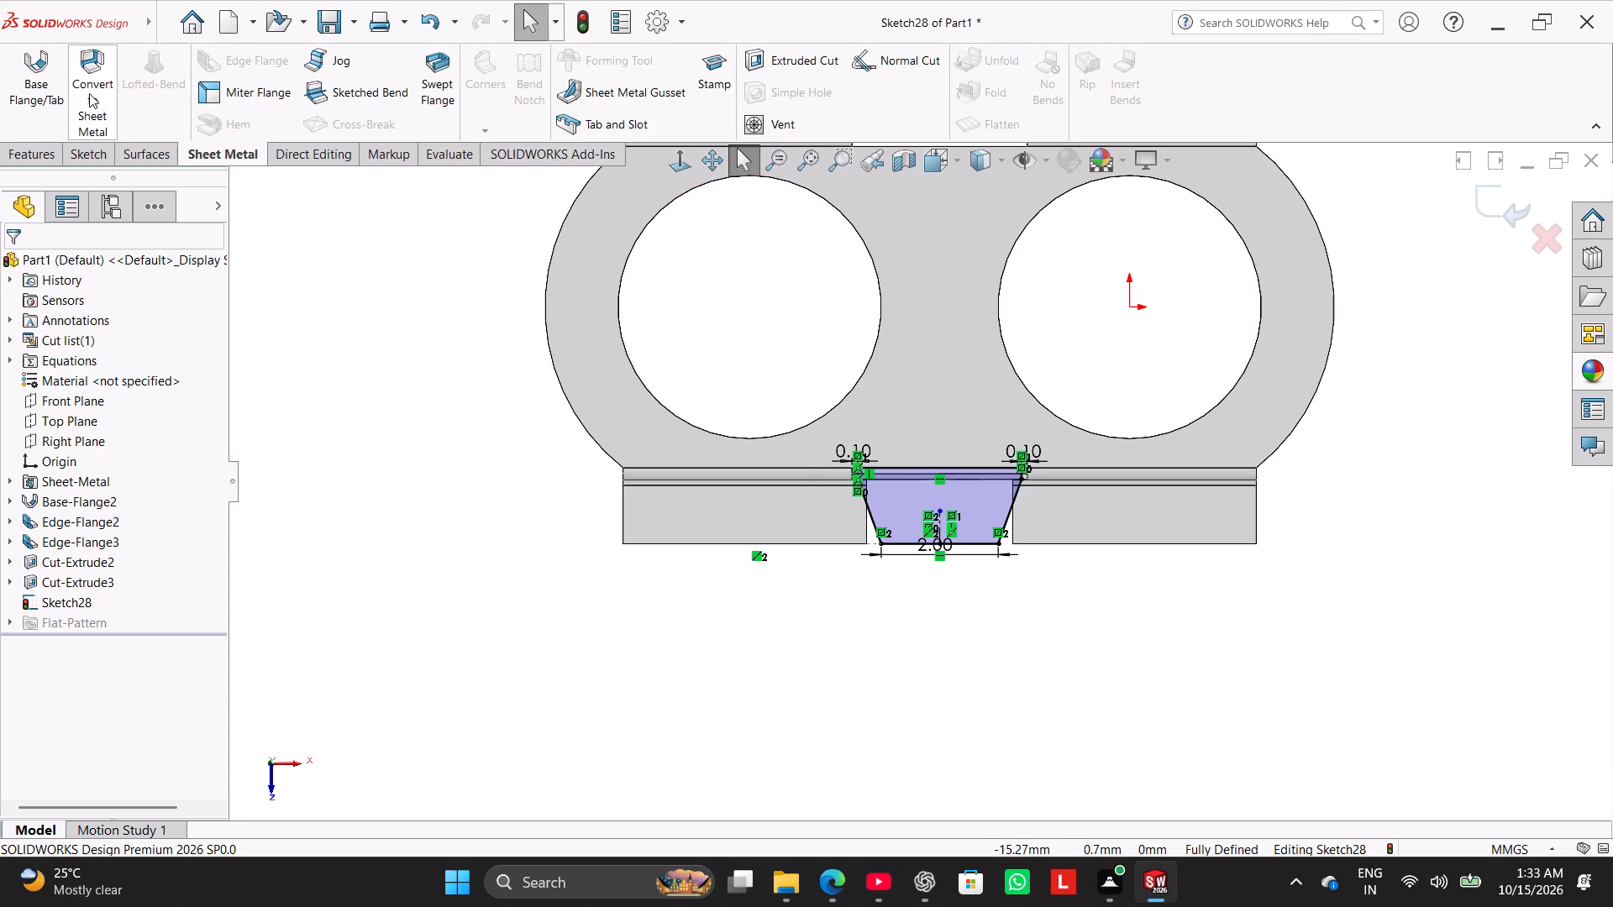
left_click(27, 80)
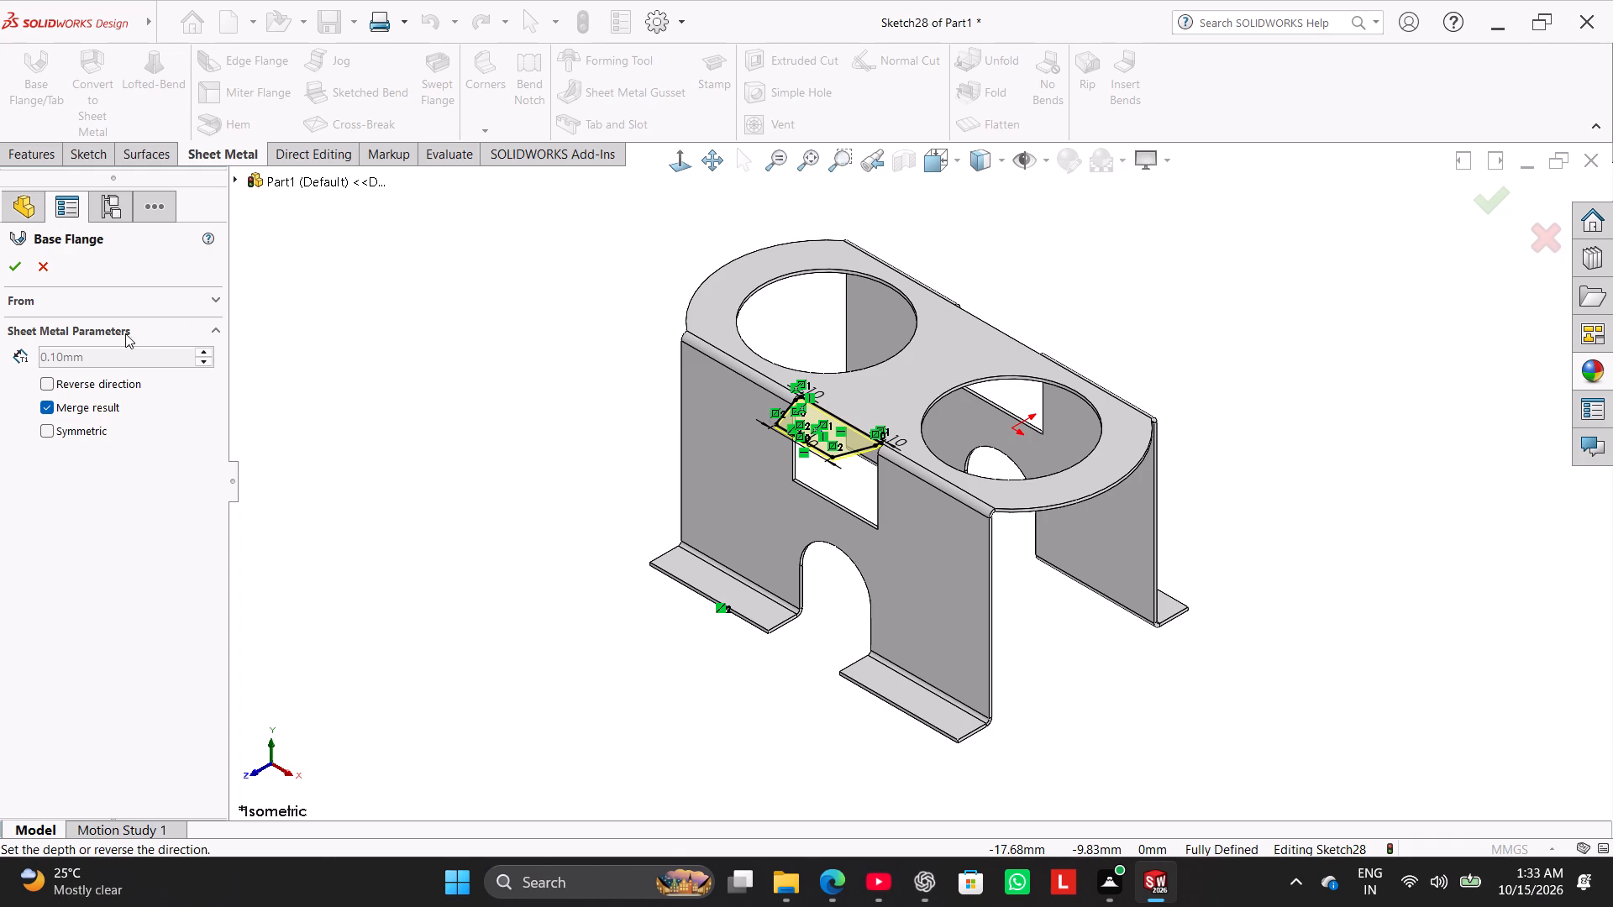
left_click(13, 270)
left_click(398, 397)
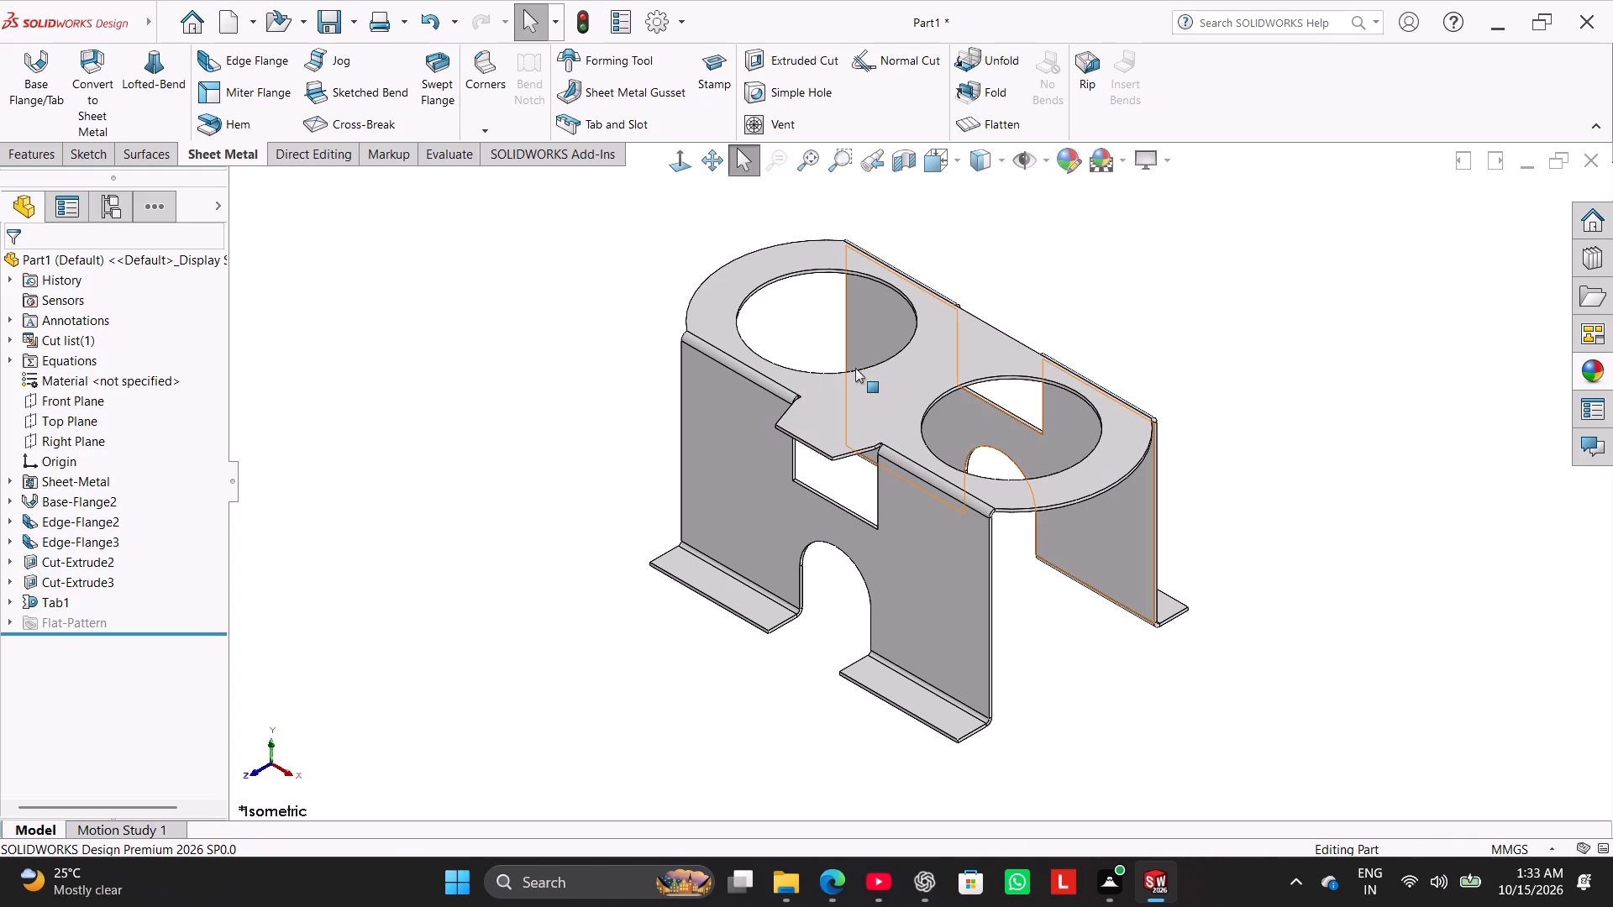
Start a new sketch on the upper face of the top plate.
right_click(877, 378)
left_click(925, 354)
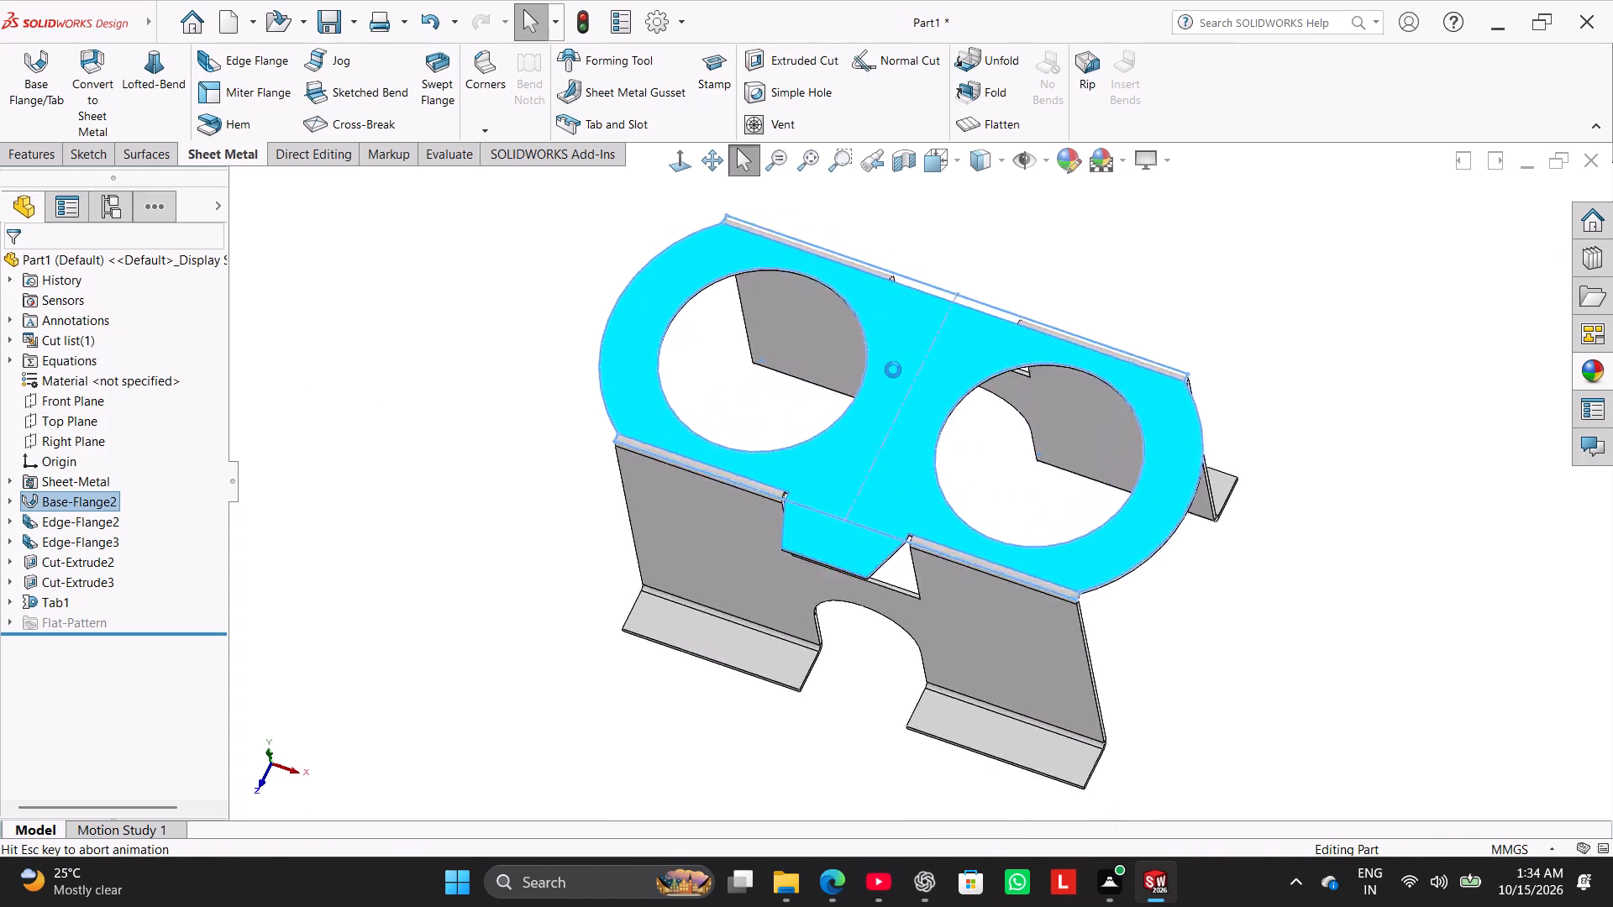
left_click(505, 425)
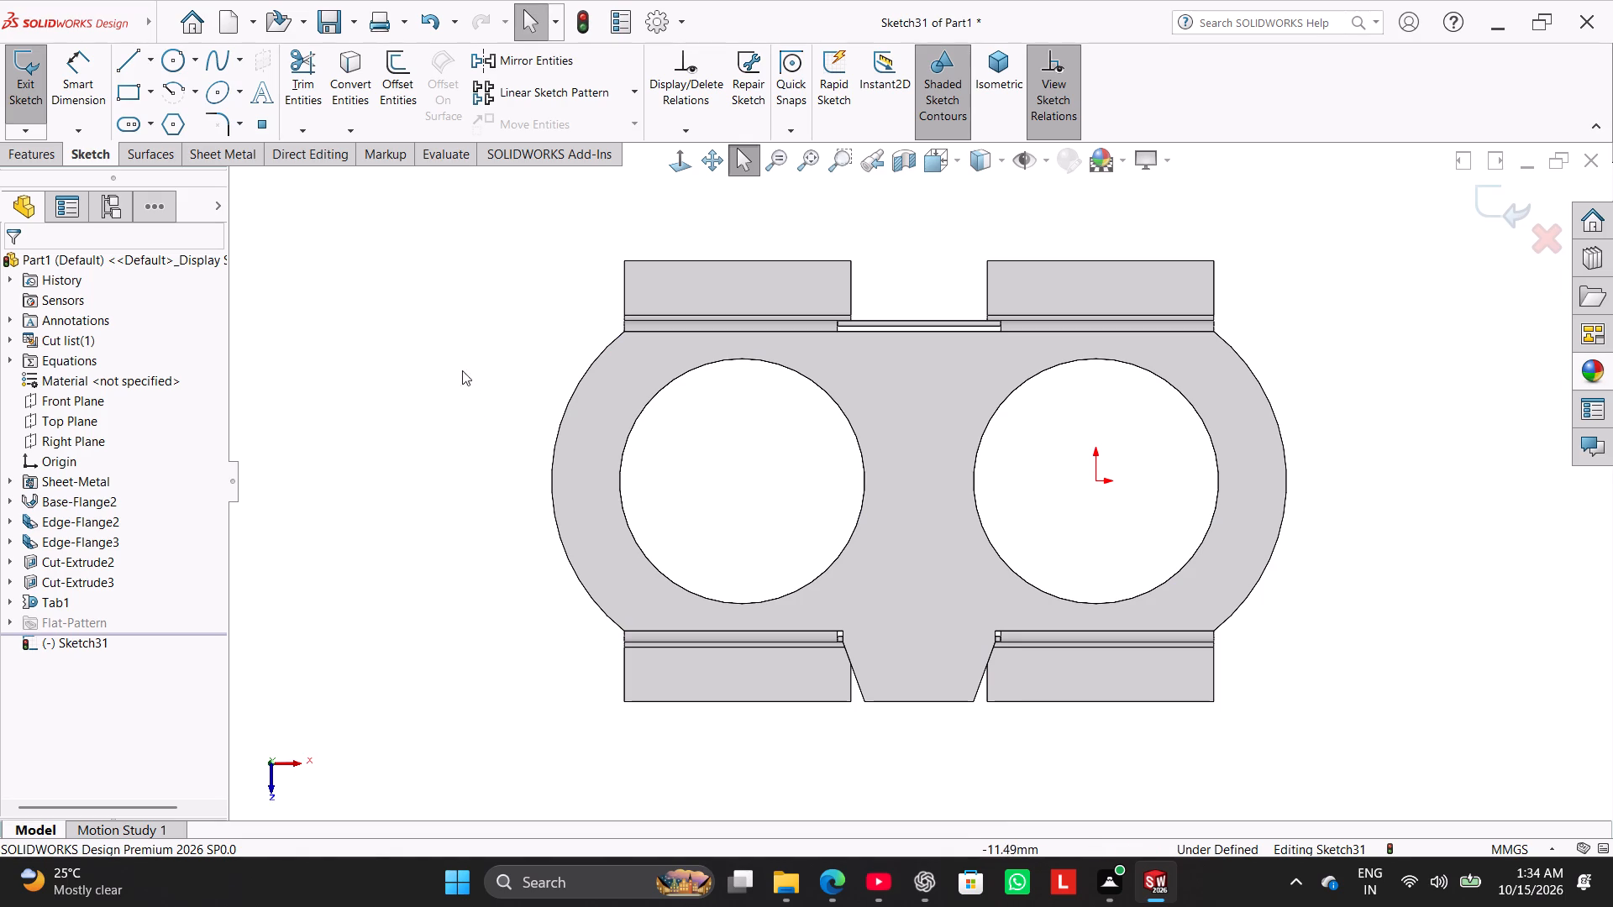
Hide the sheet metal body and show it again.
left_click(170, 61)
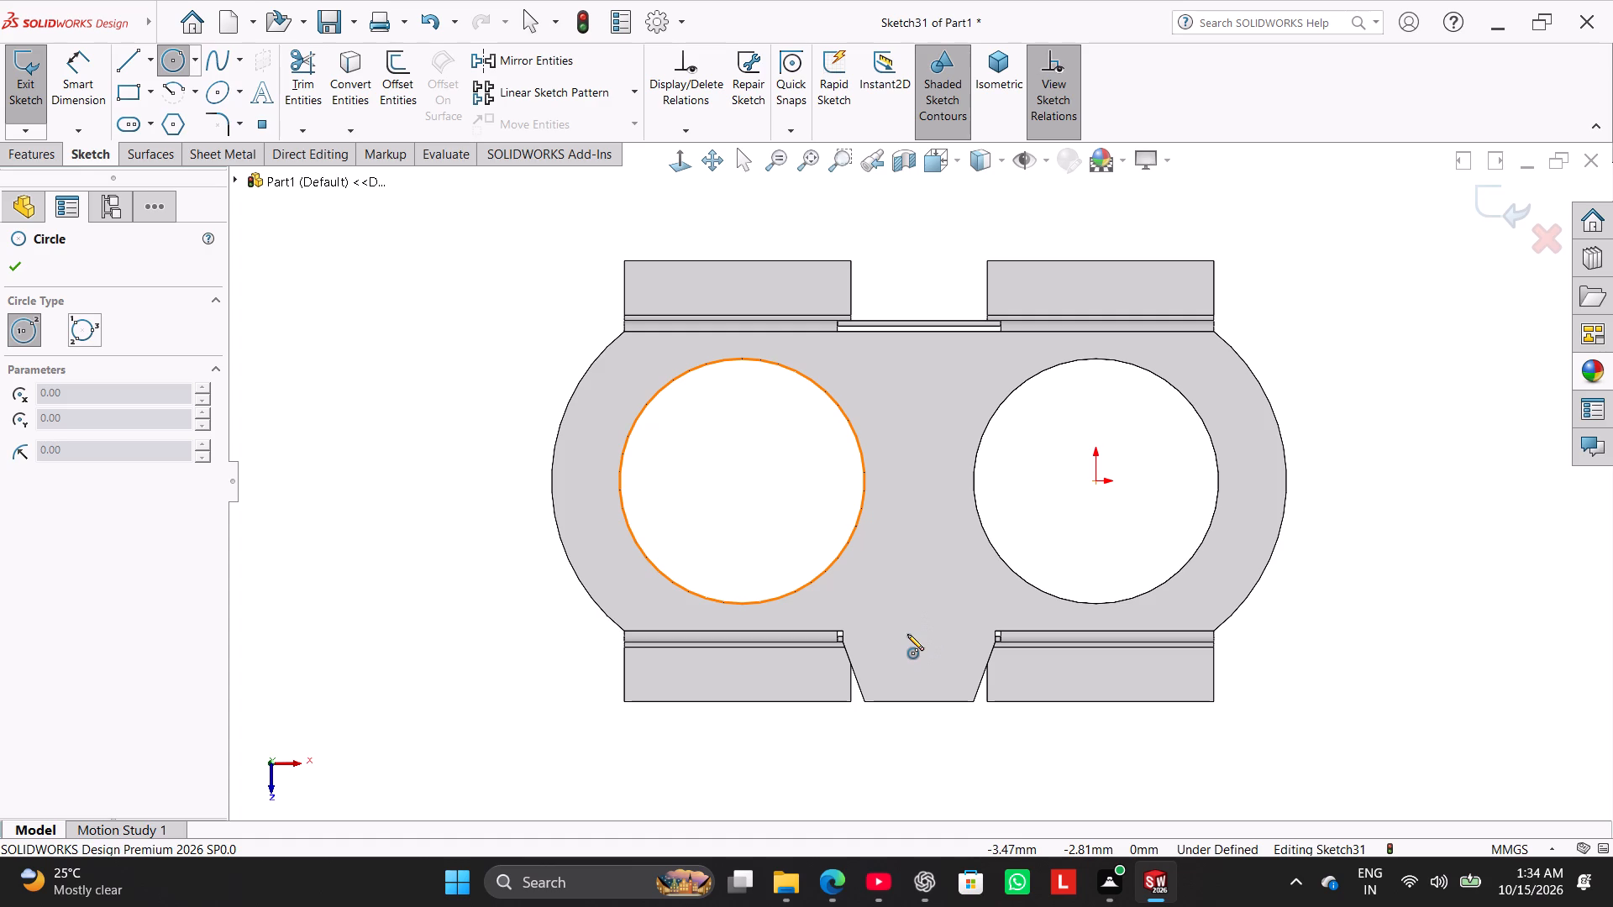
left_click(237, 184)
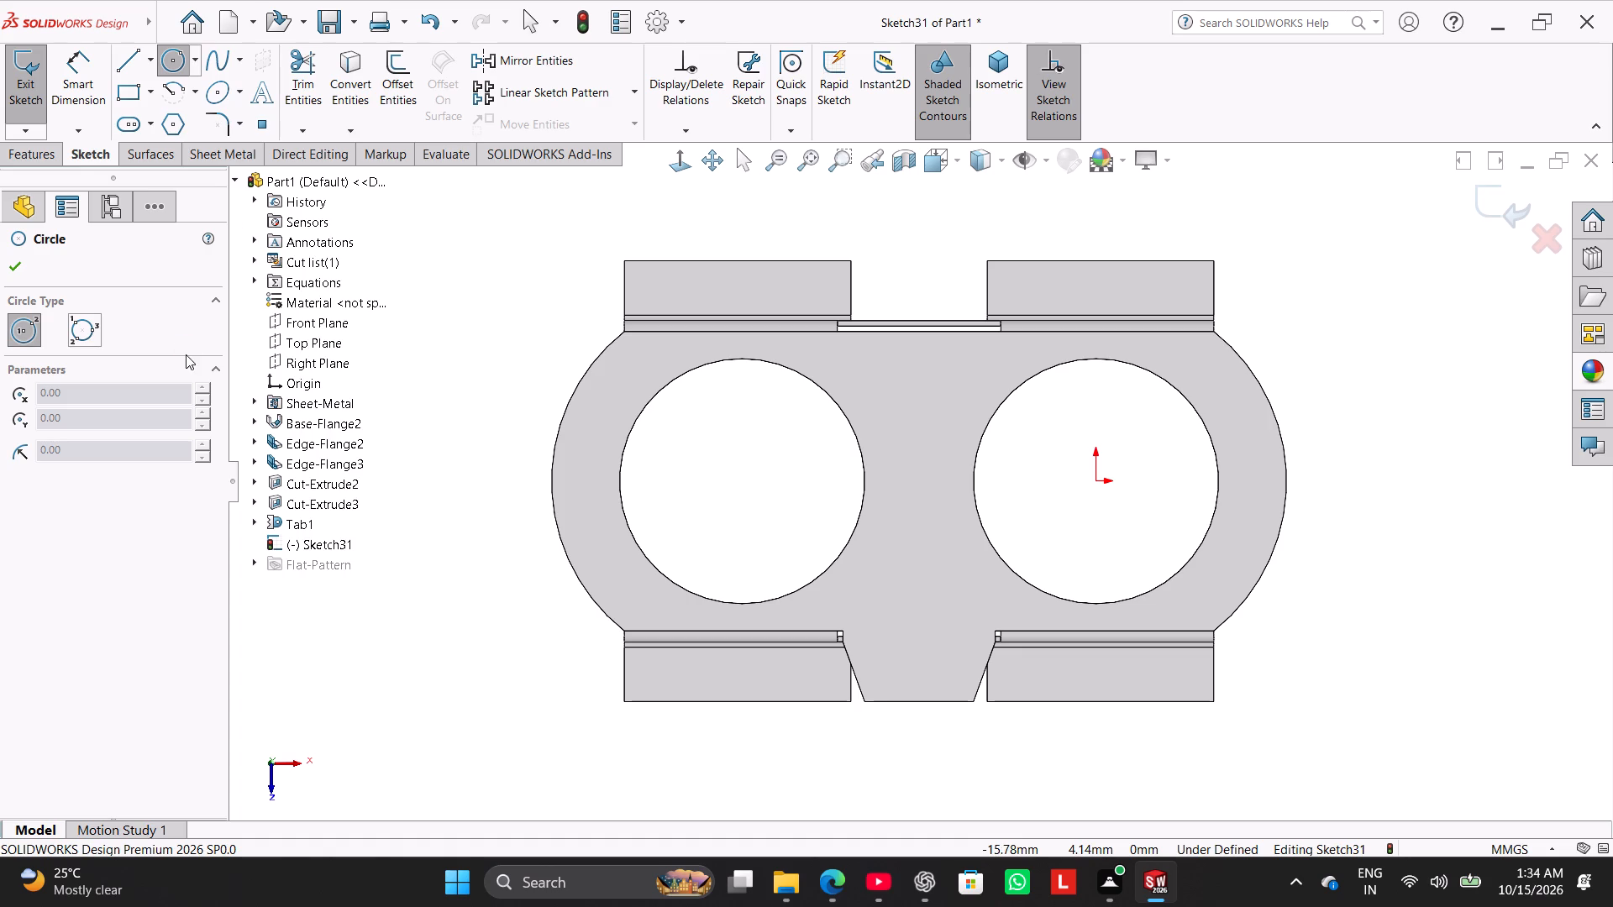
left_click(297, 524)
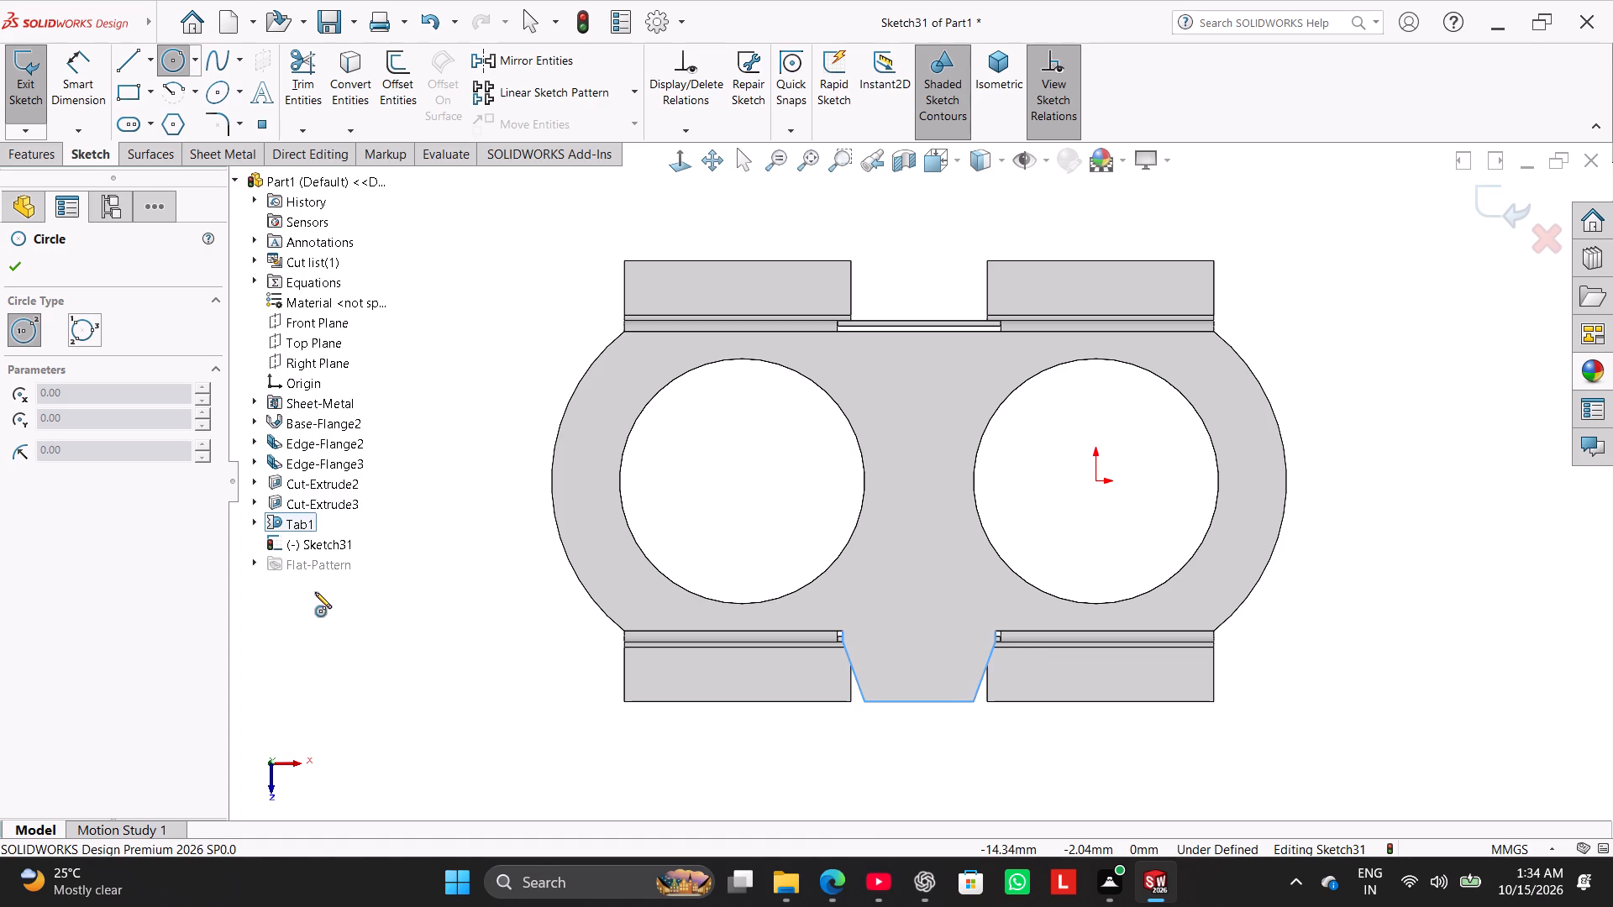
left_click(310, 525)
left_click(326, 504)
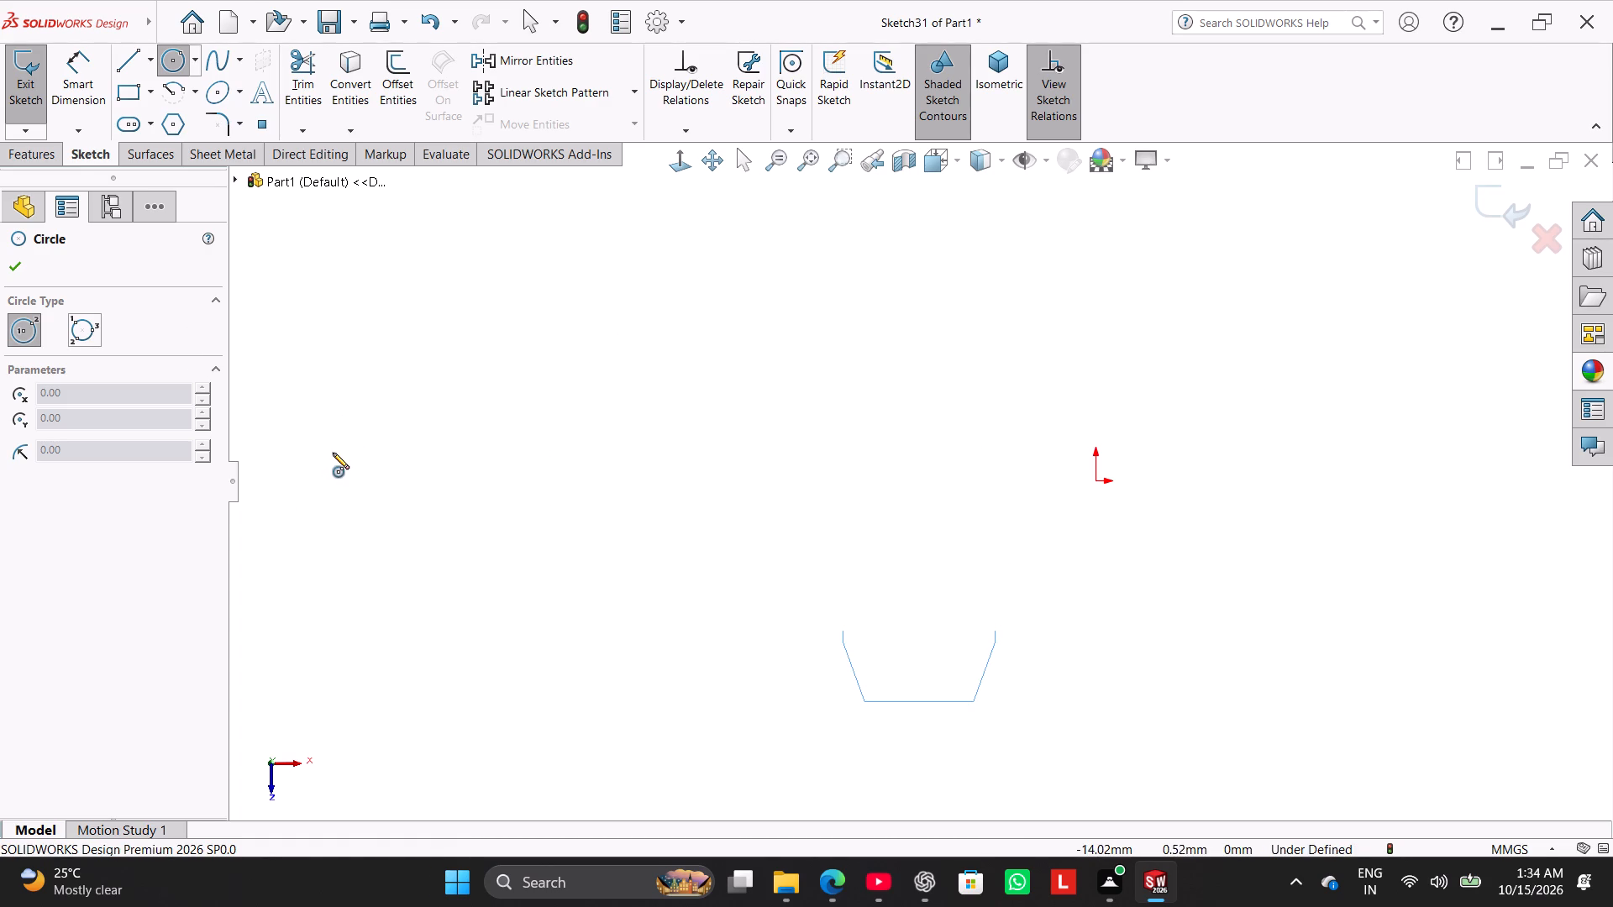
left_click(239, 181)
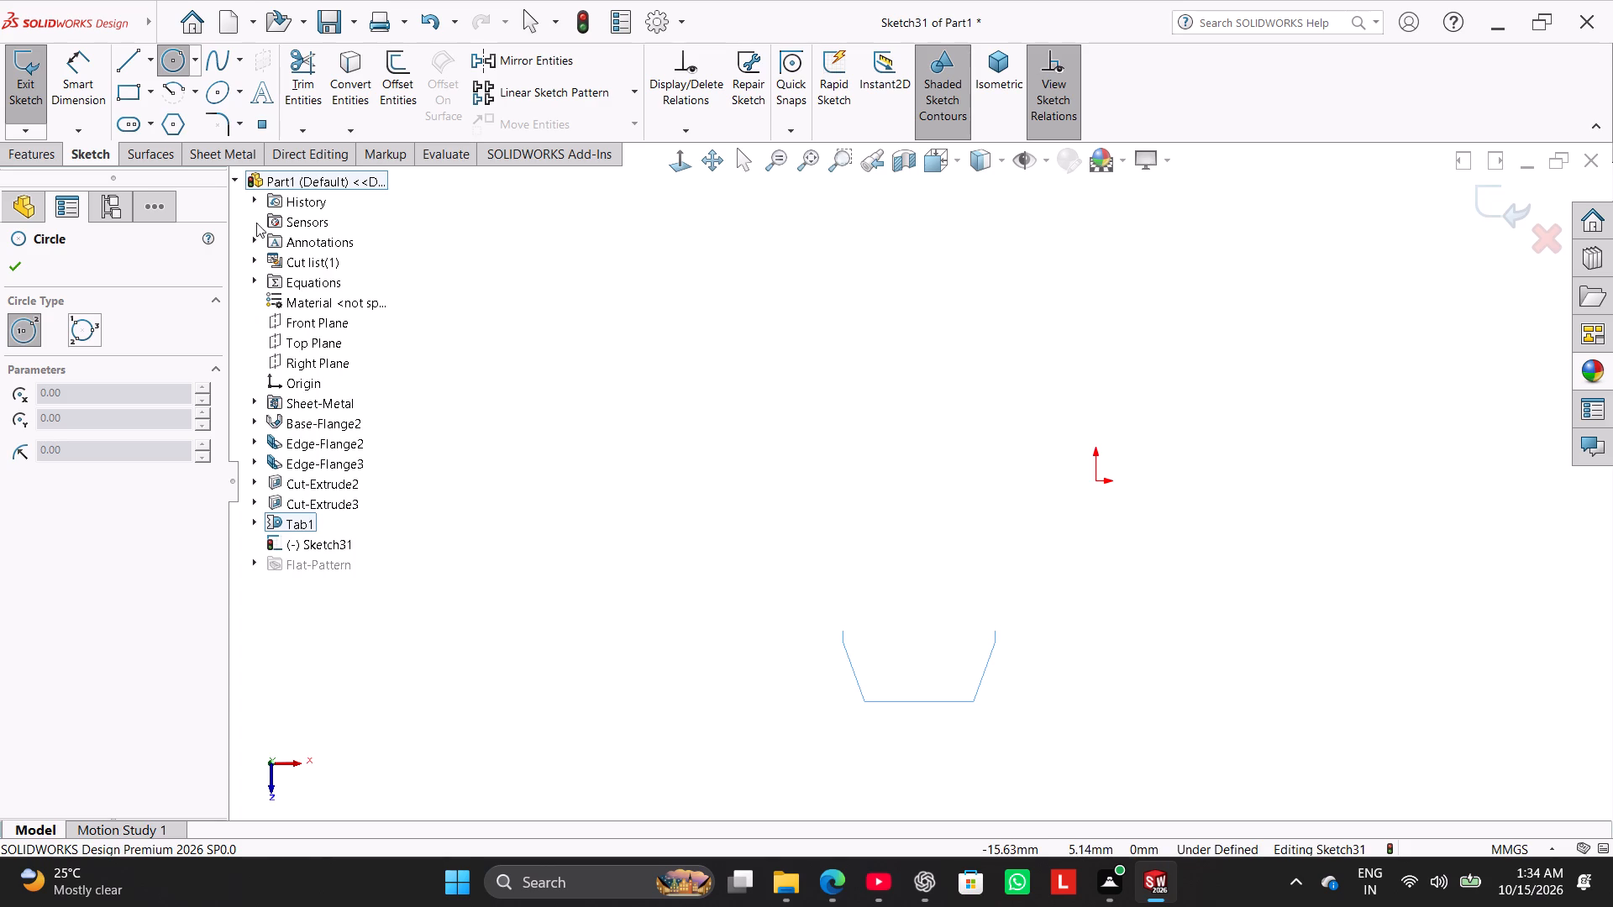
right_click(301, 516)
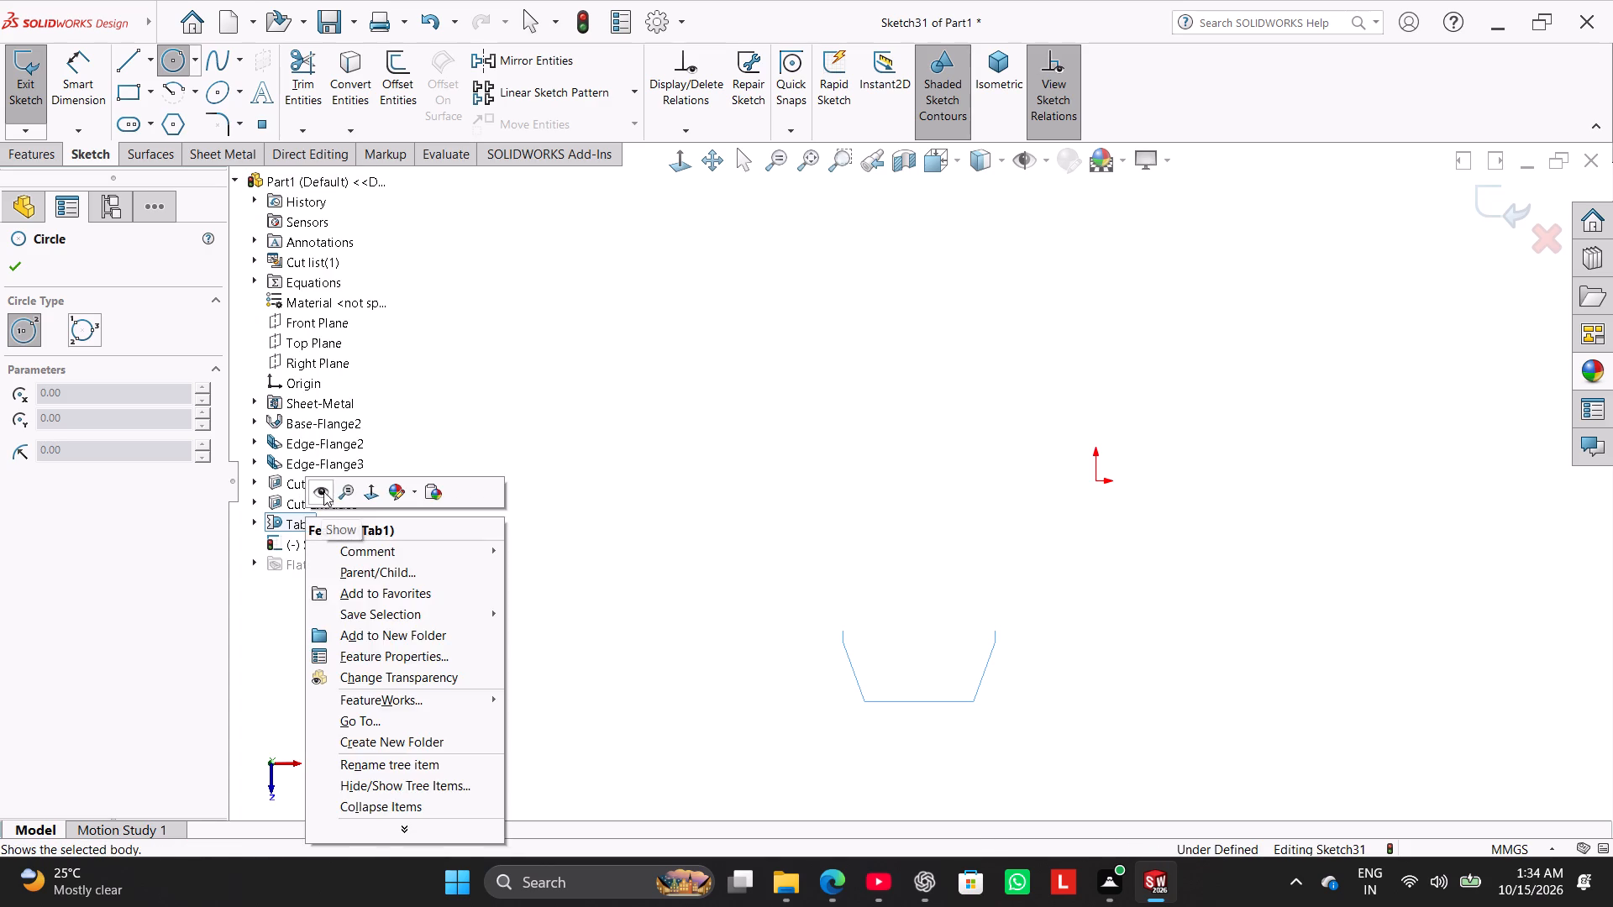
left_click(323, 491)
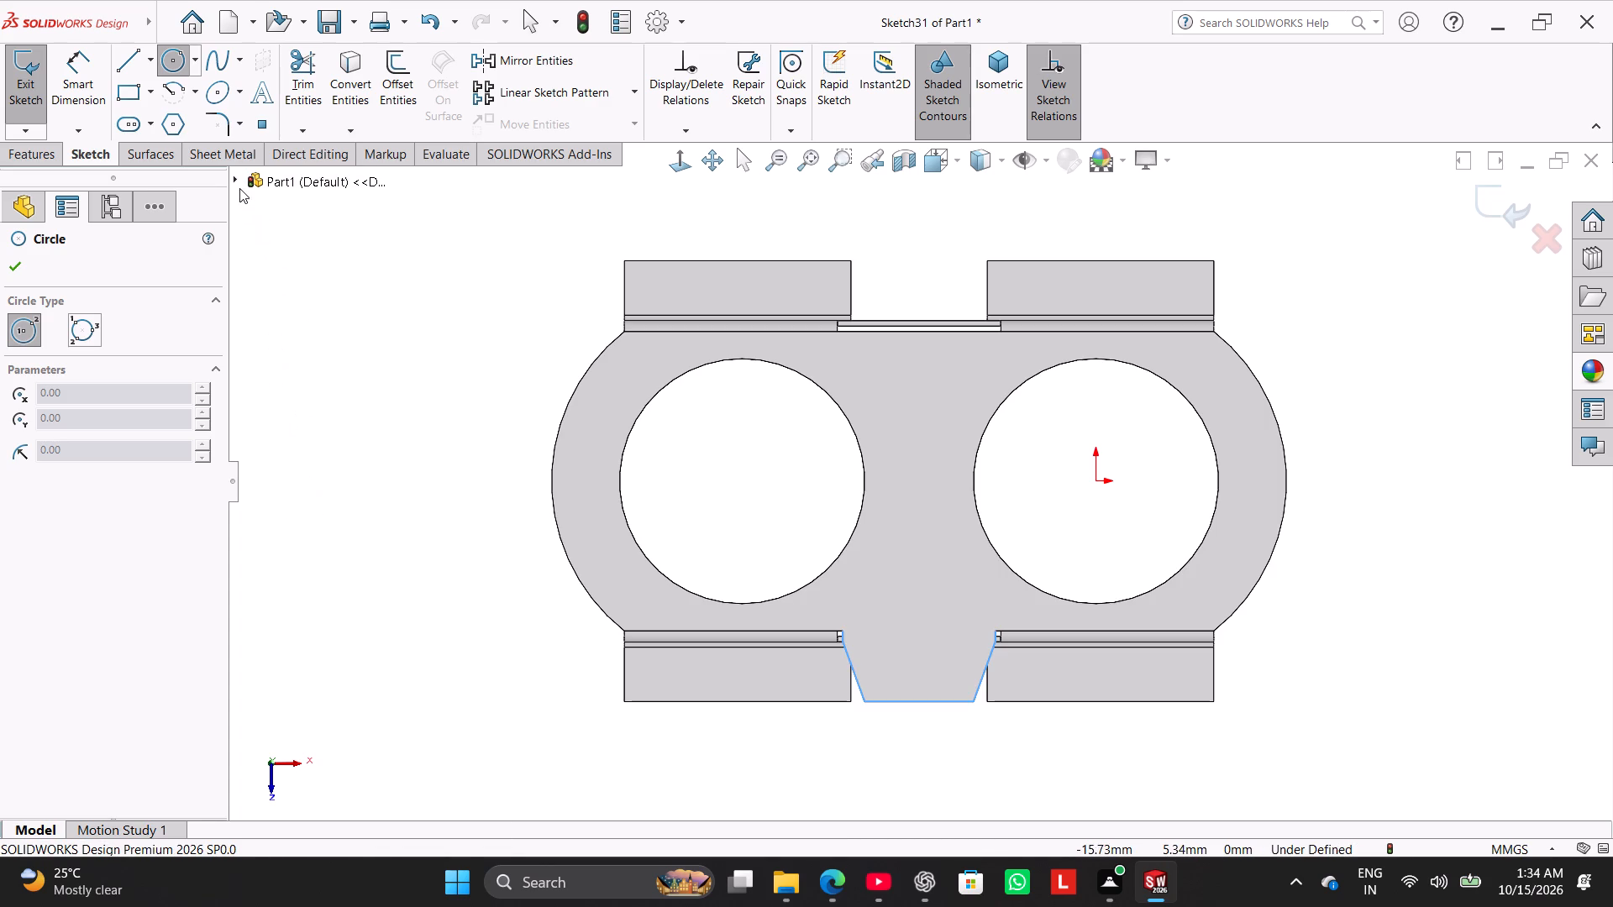
Show the tapered tab's profile sketch as a reference for the new sketch.
left_click(239, 180)
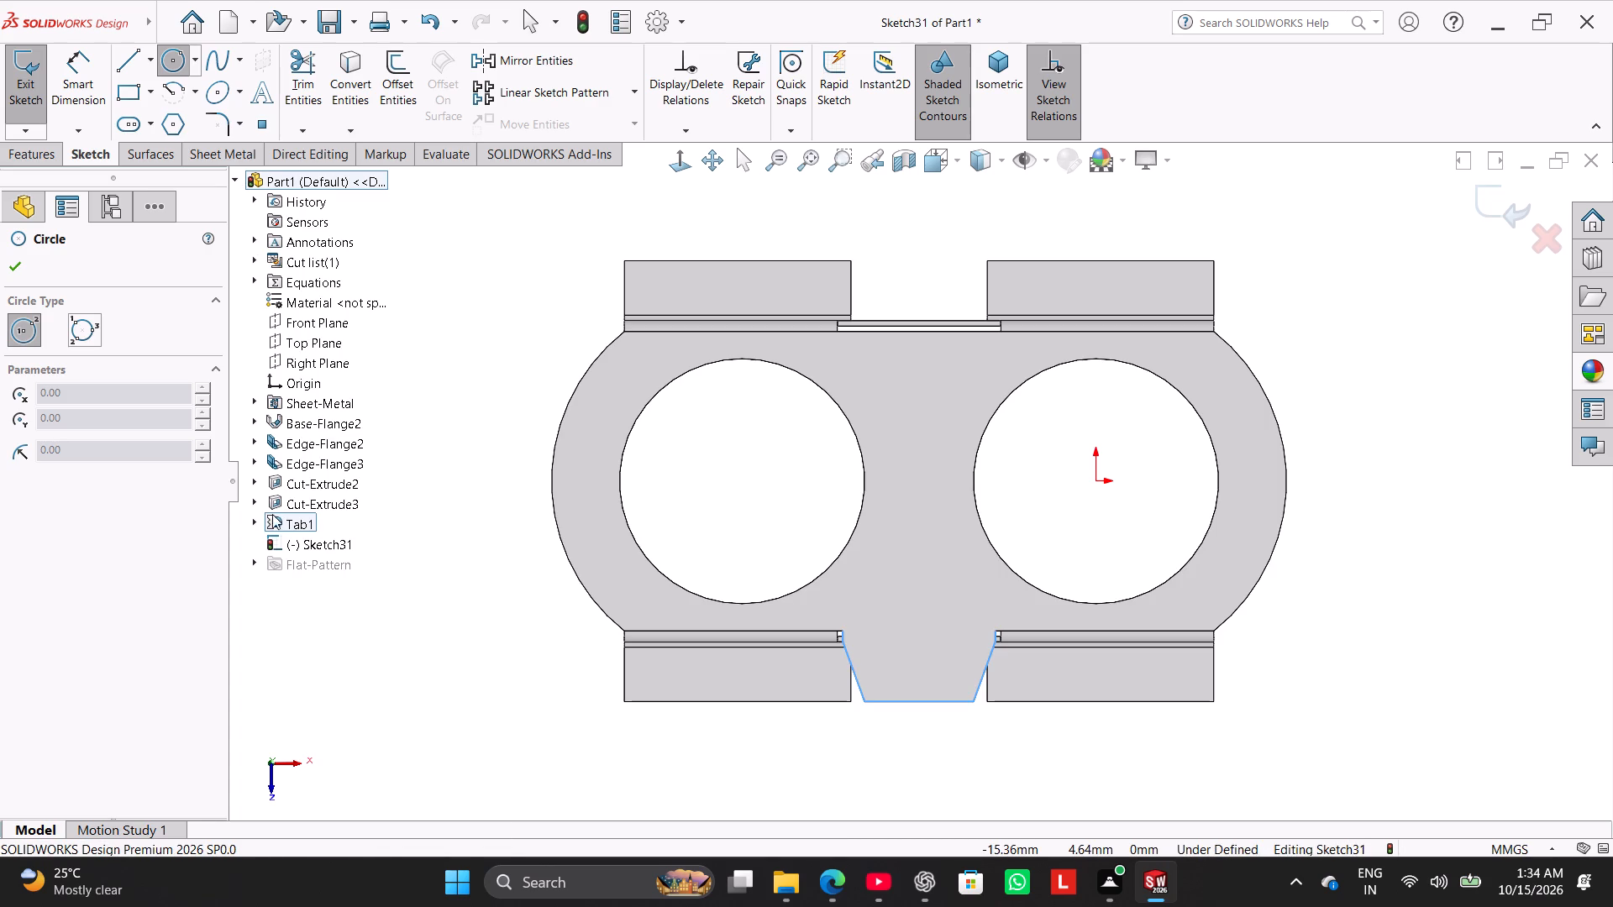
left_click(316, 539)
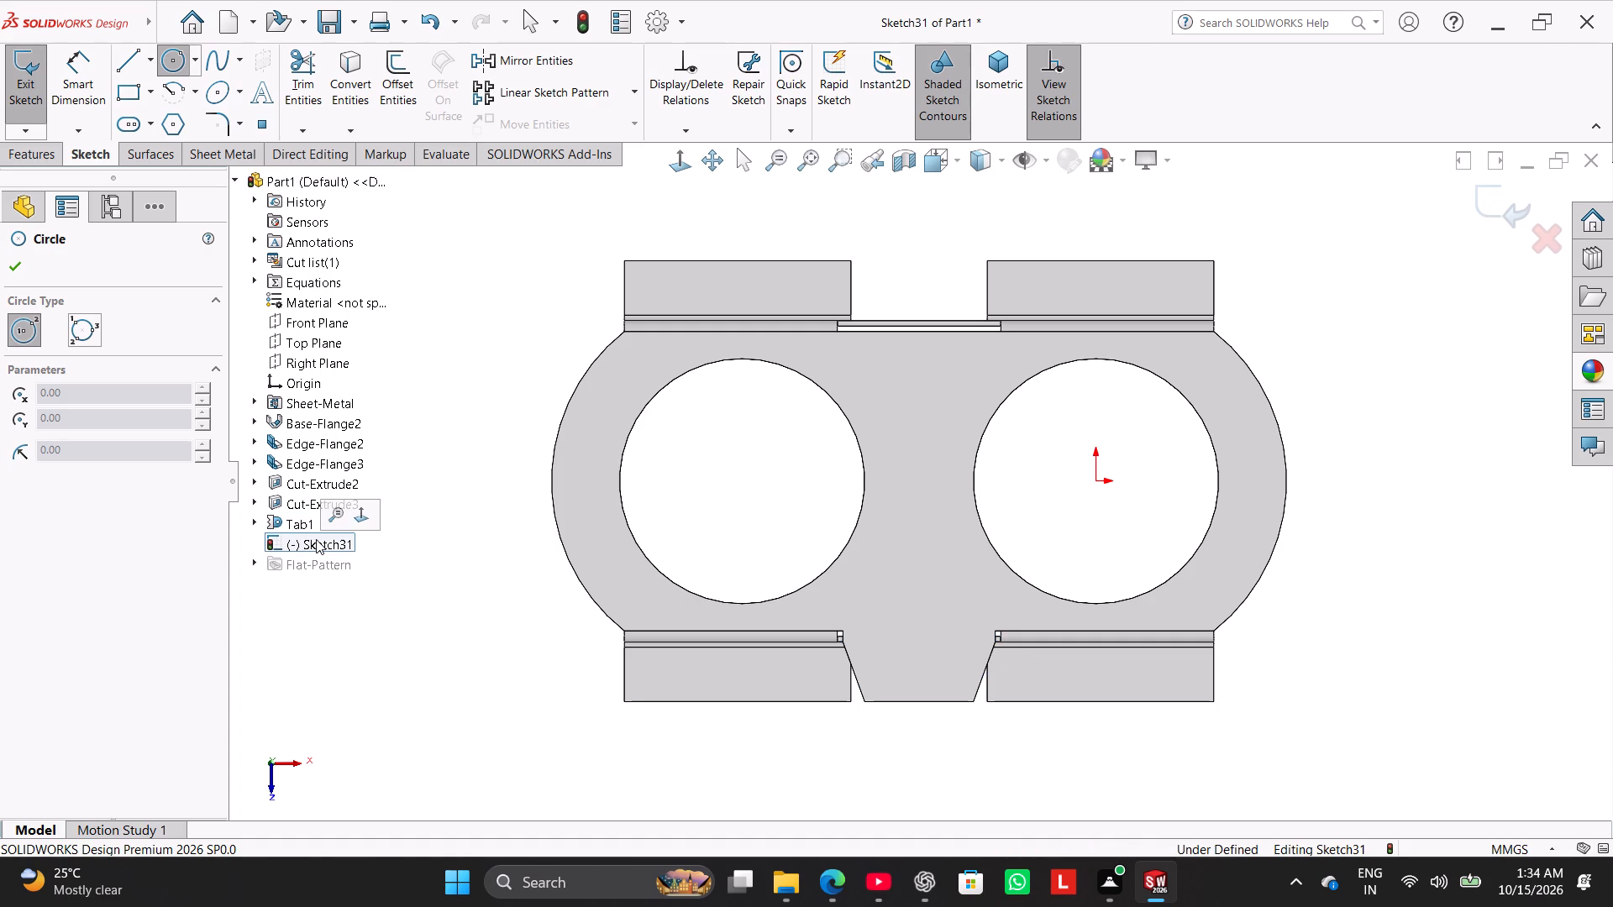
double_click(316, 539)
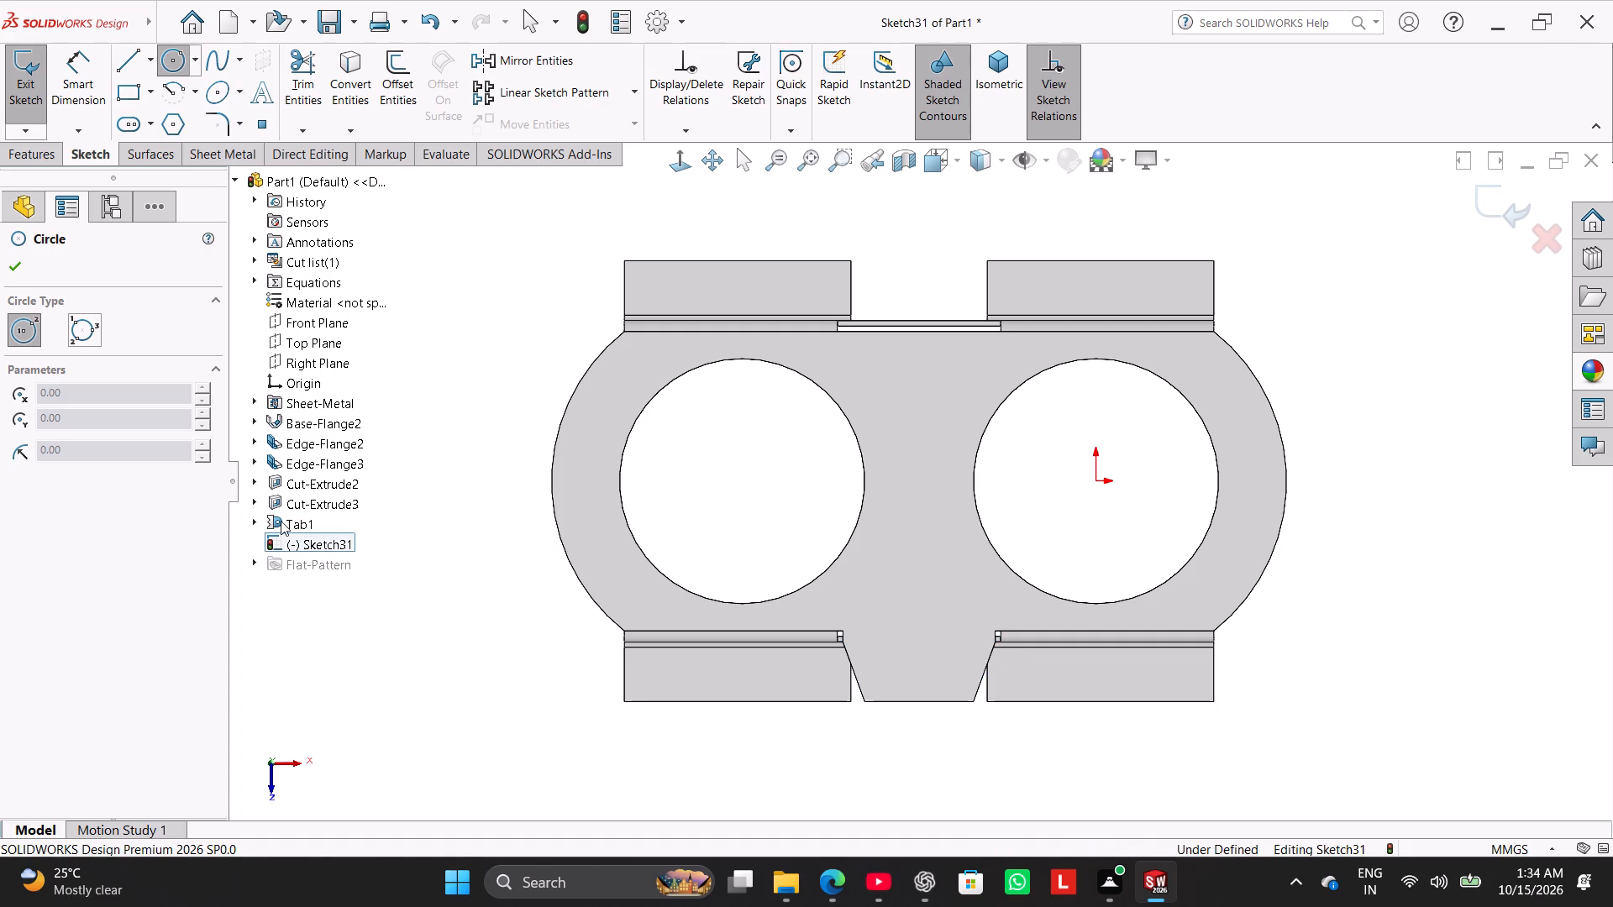
left_click(265, 521)
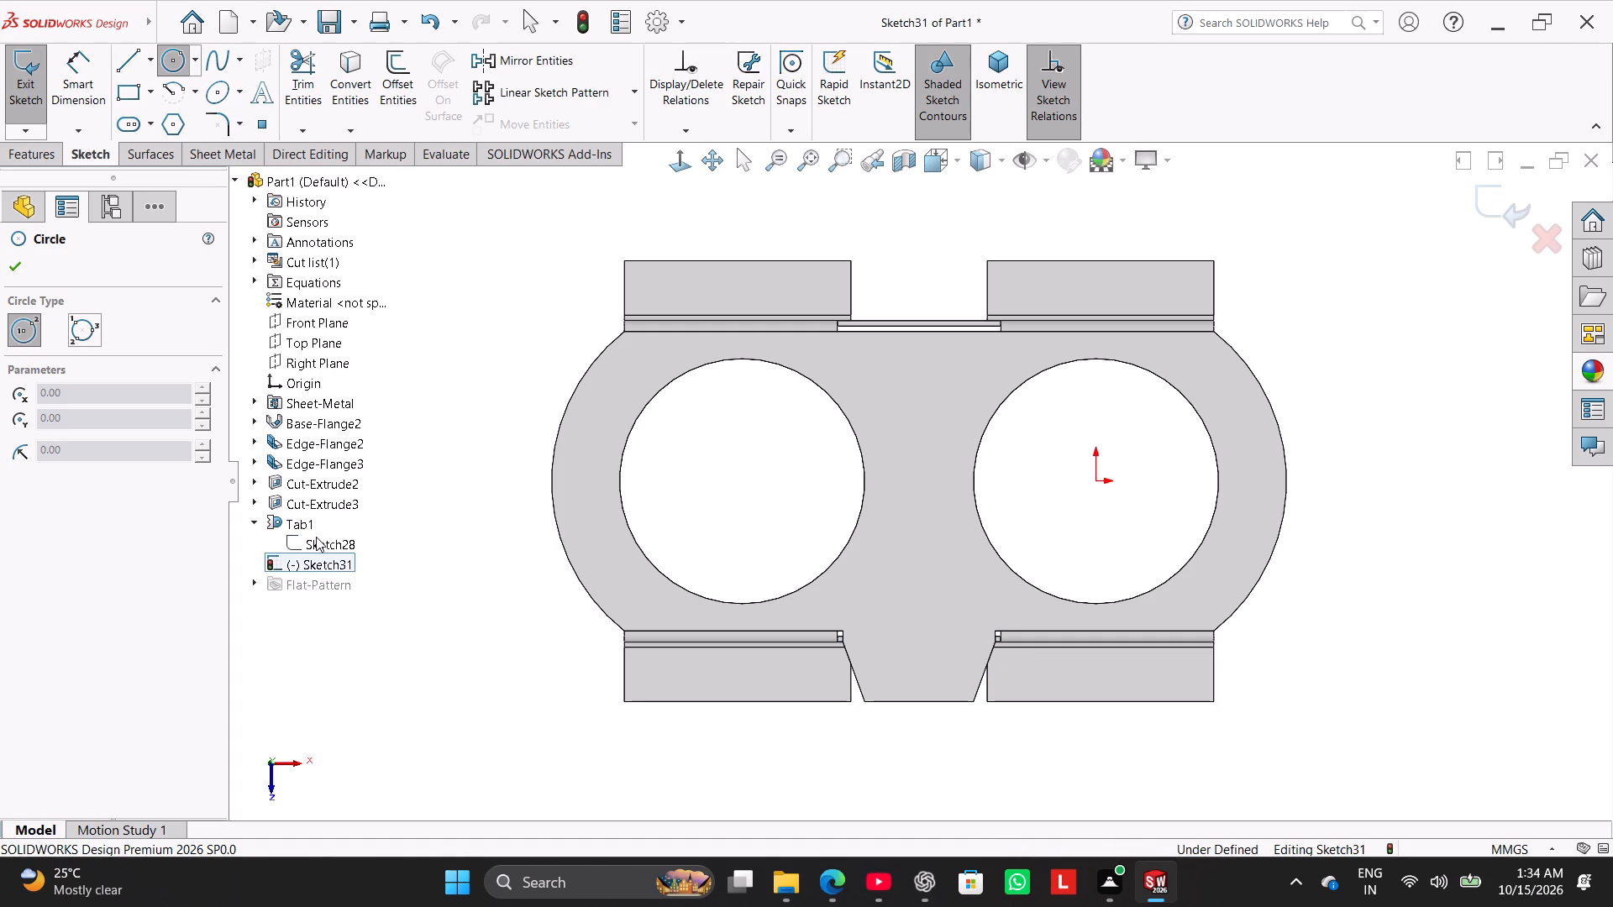
right_click(318, 537)
left_click(333, 520)
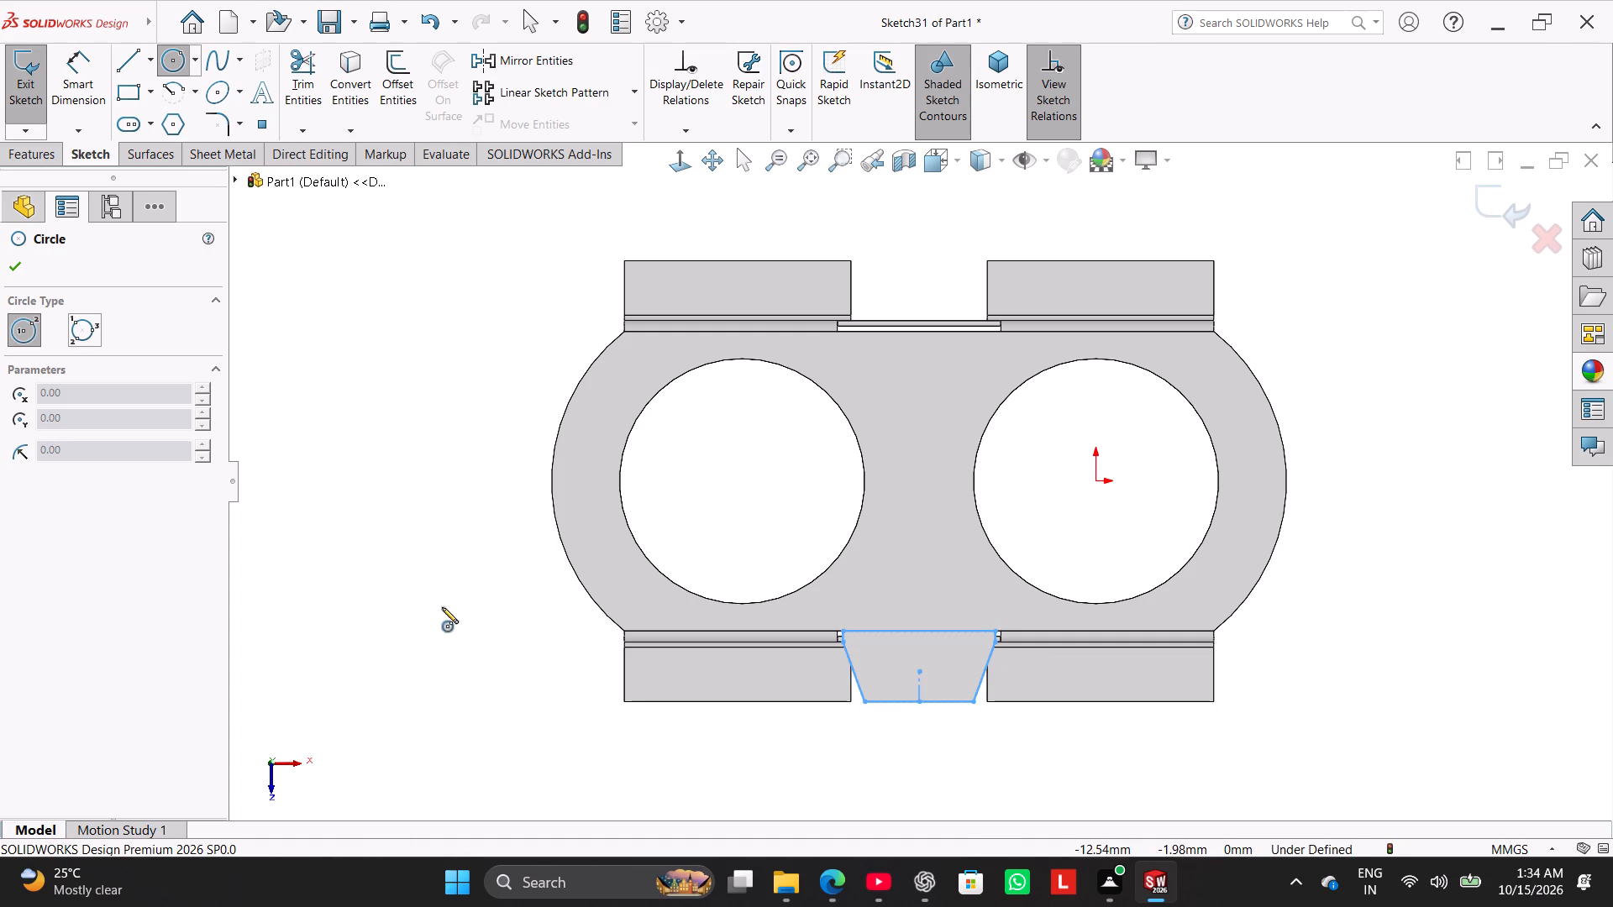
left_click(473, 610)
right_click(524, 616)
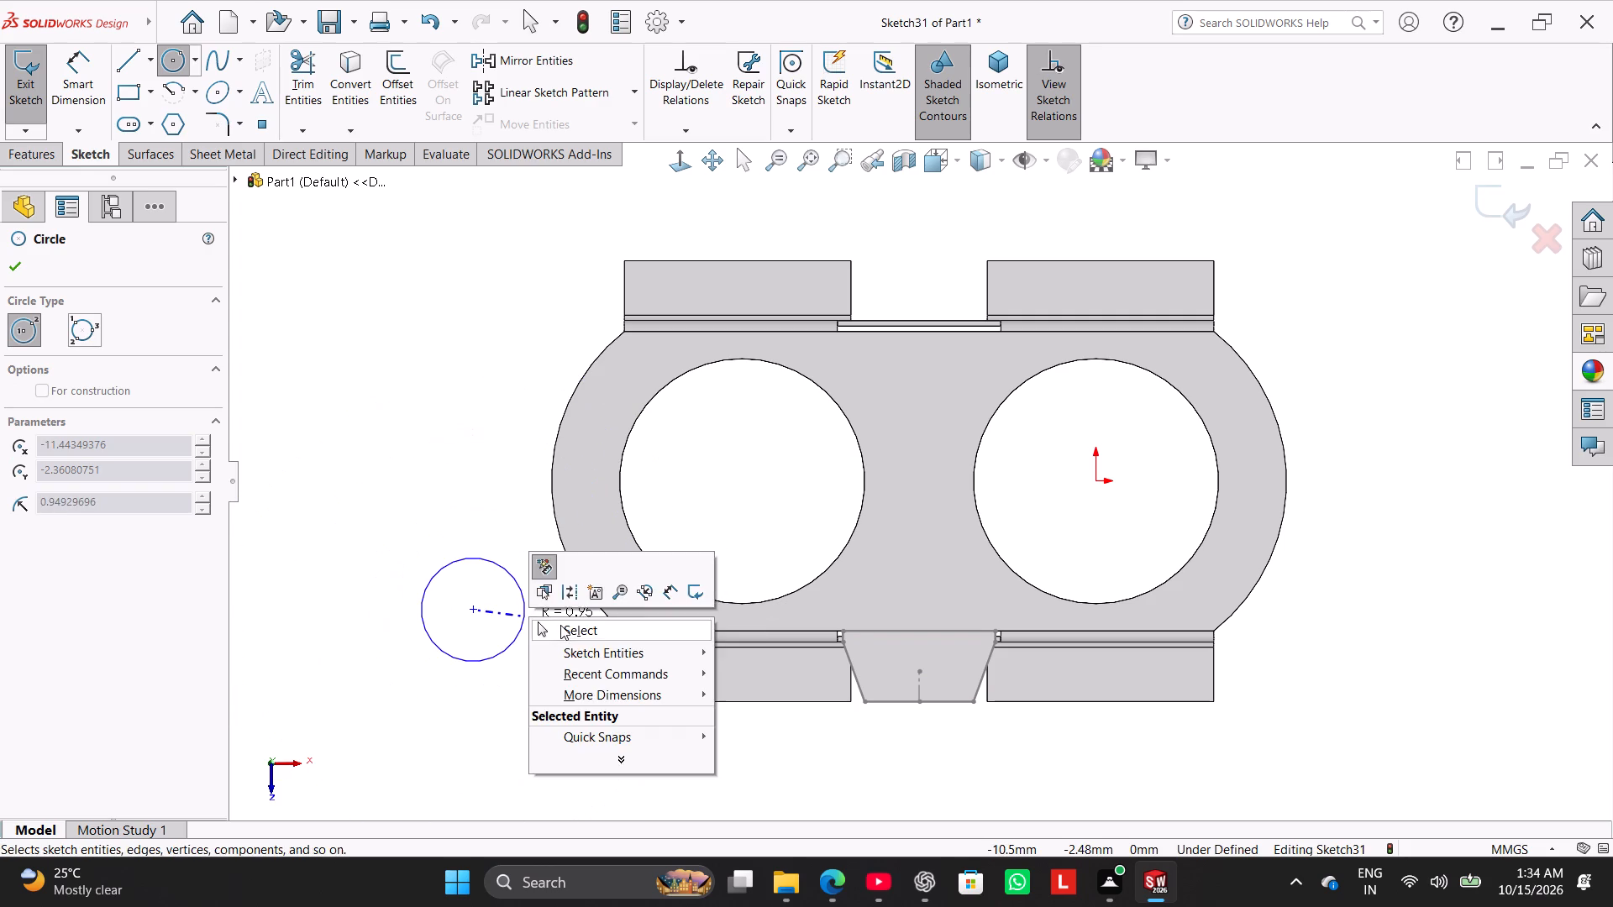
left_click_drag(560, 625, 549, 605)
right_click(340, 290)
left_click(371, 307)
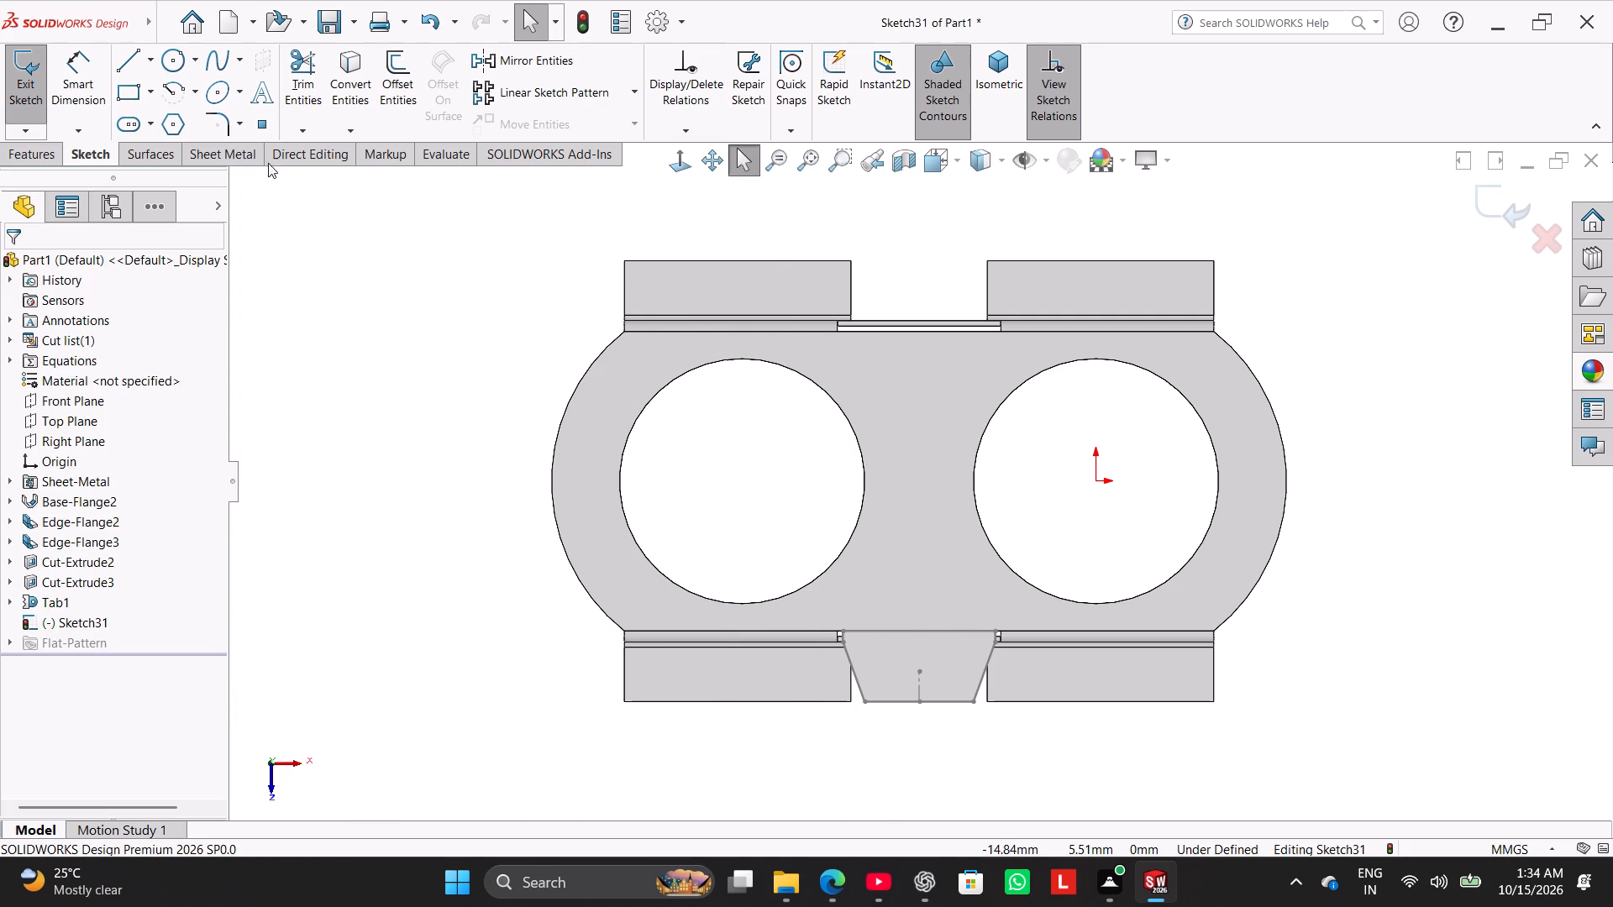
Sketch a circle about 1.19 mm in diameter on the top plate between the two large holes, near the tapered tab.
left_click(170, 59)
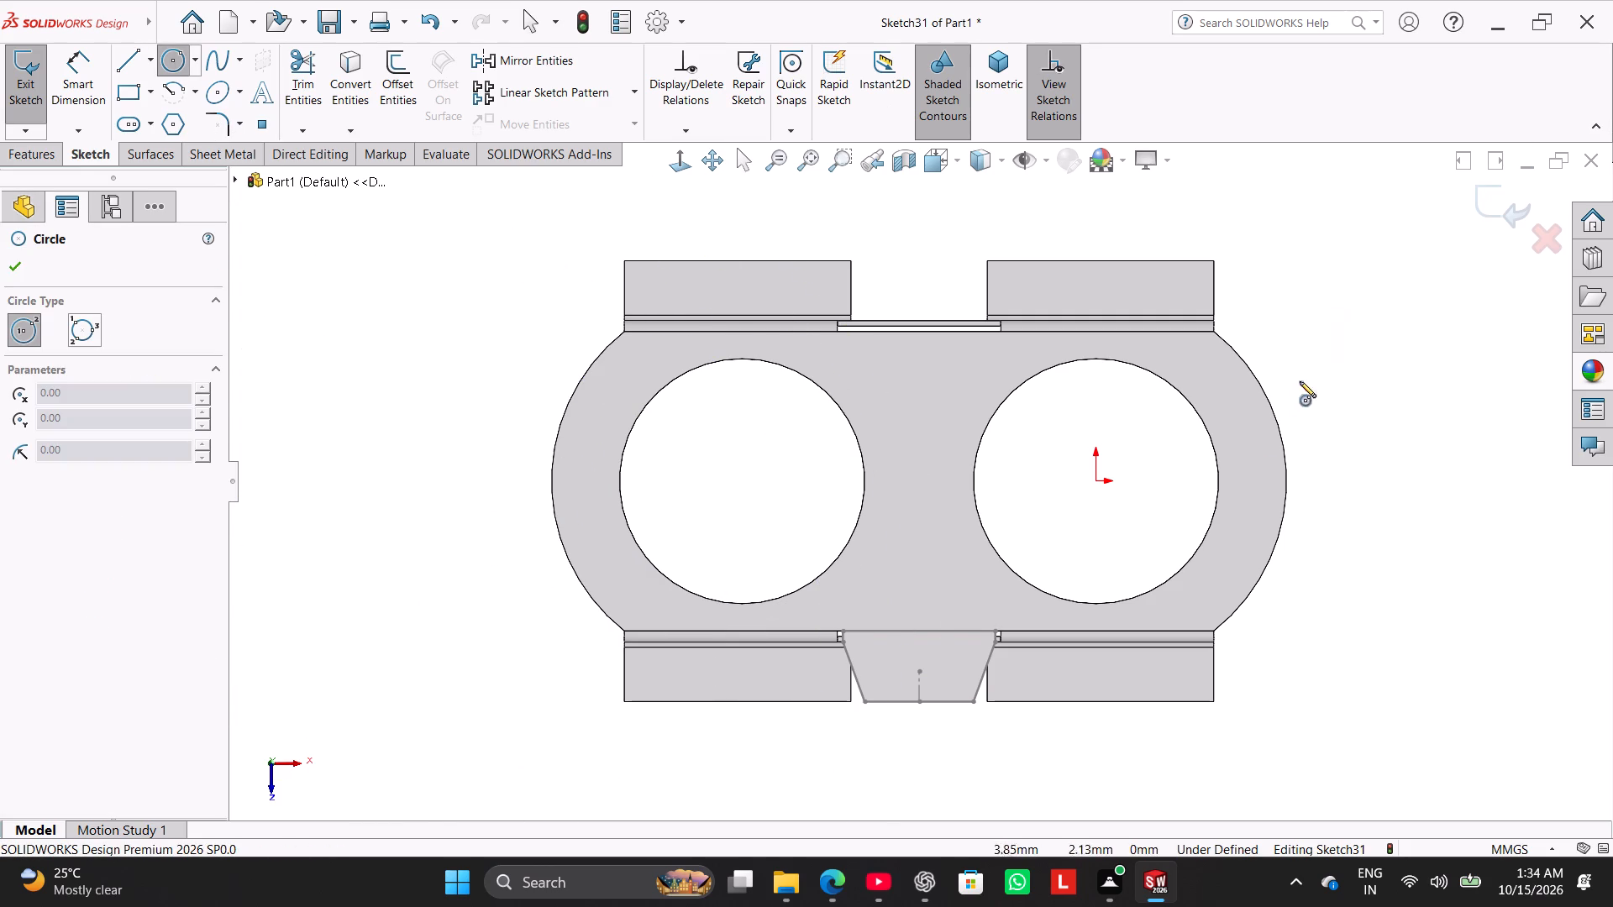
scroll(1021, 616, "down", 3)
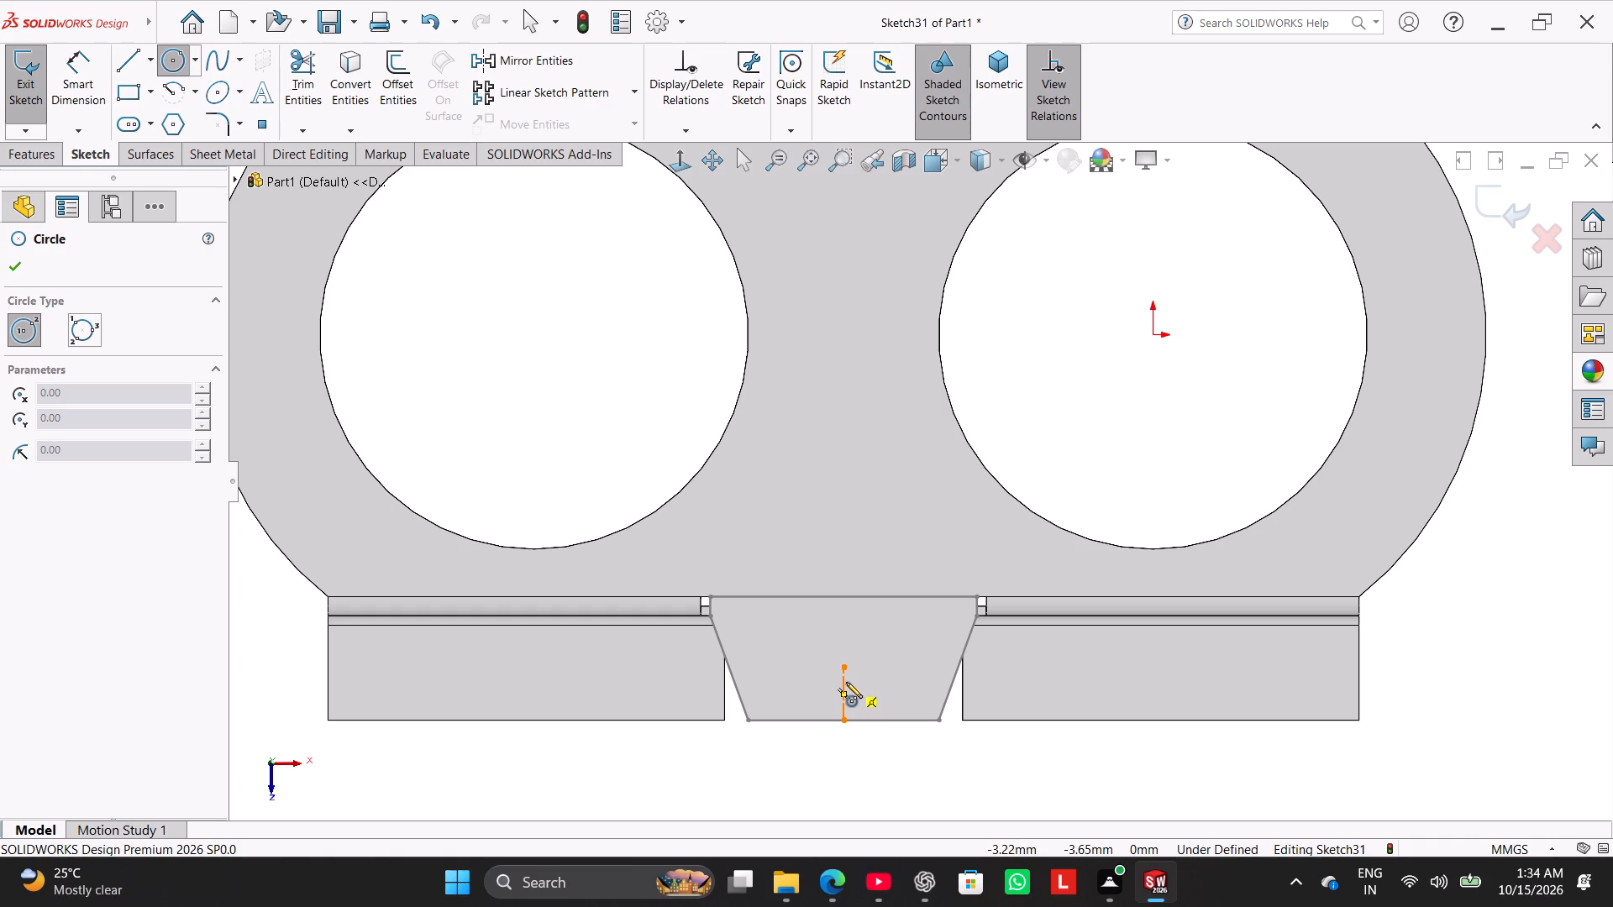
left_click(843, 532)
left_click(887, 568)
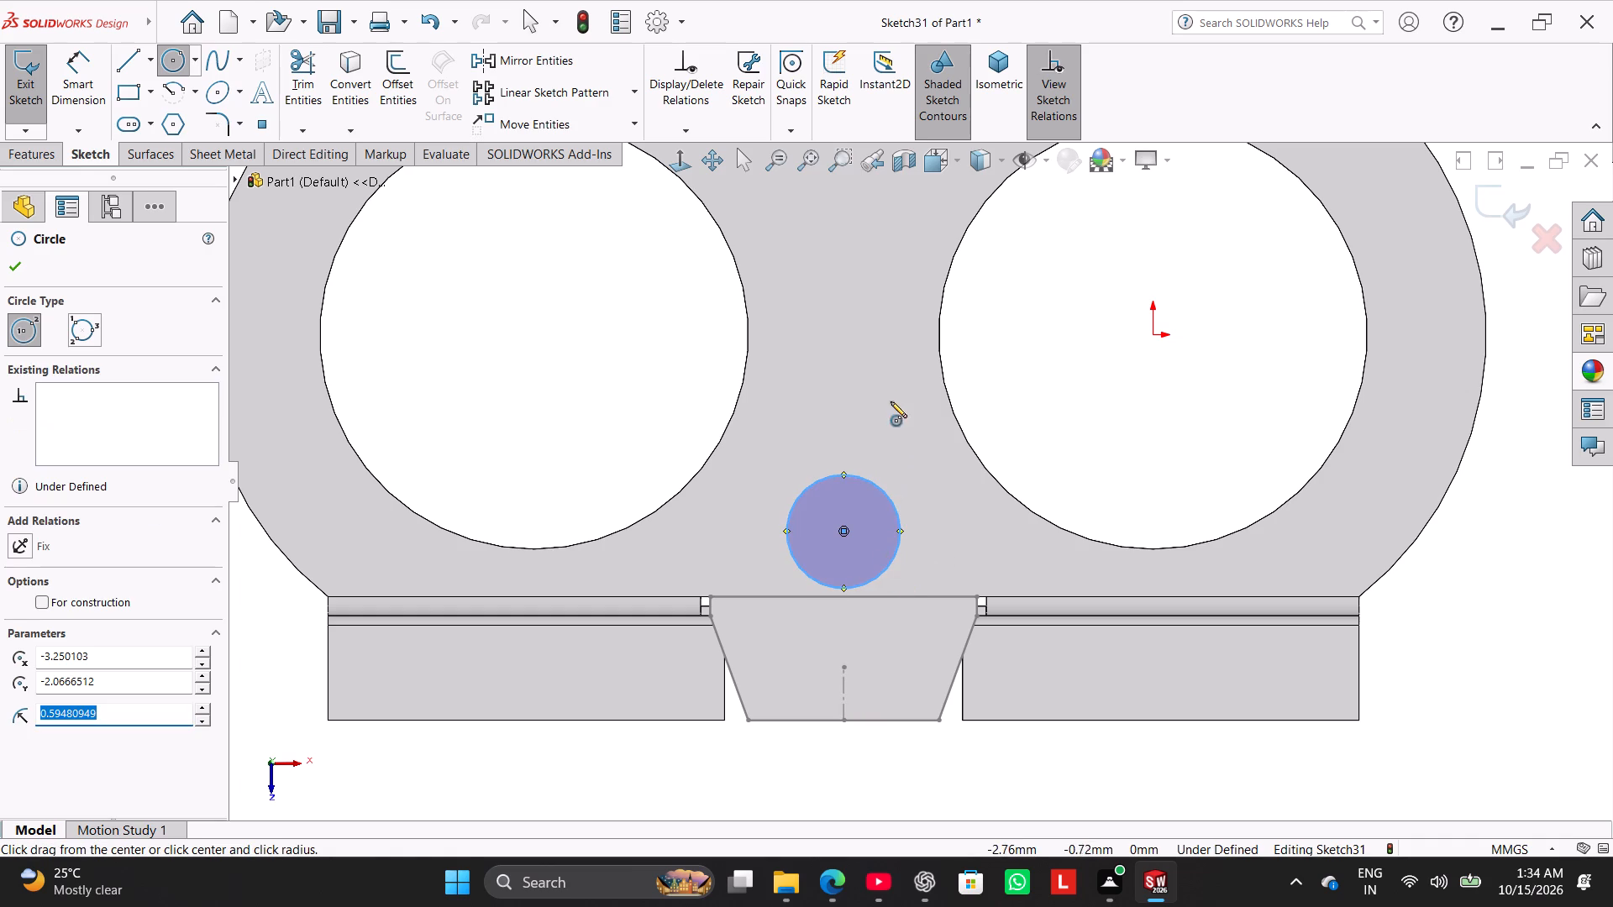
Dimension the new circle's diameter as 1.5 mm.
left_click(80, 74)
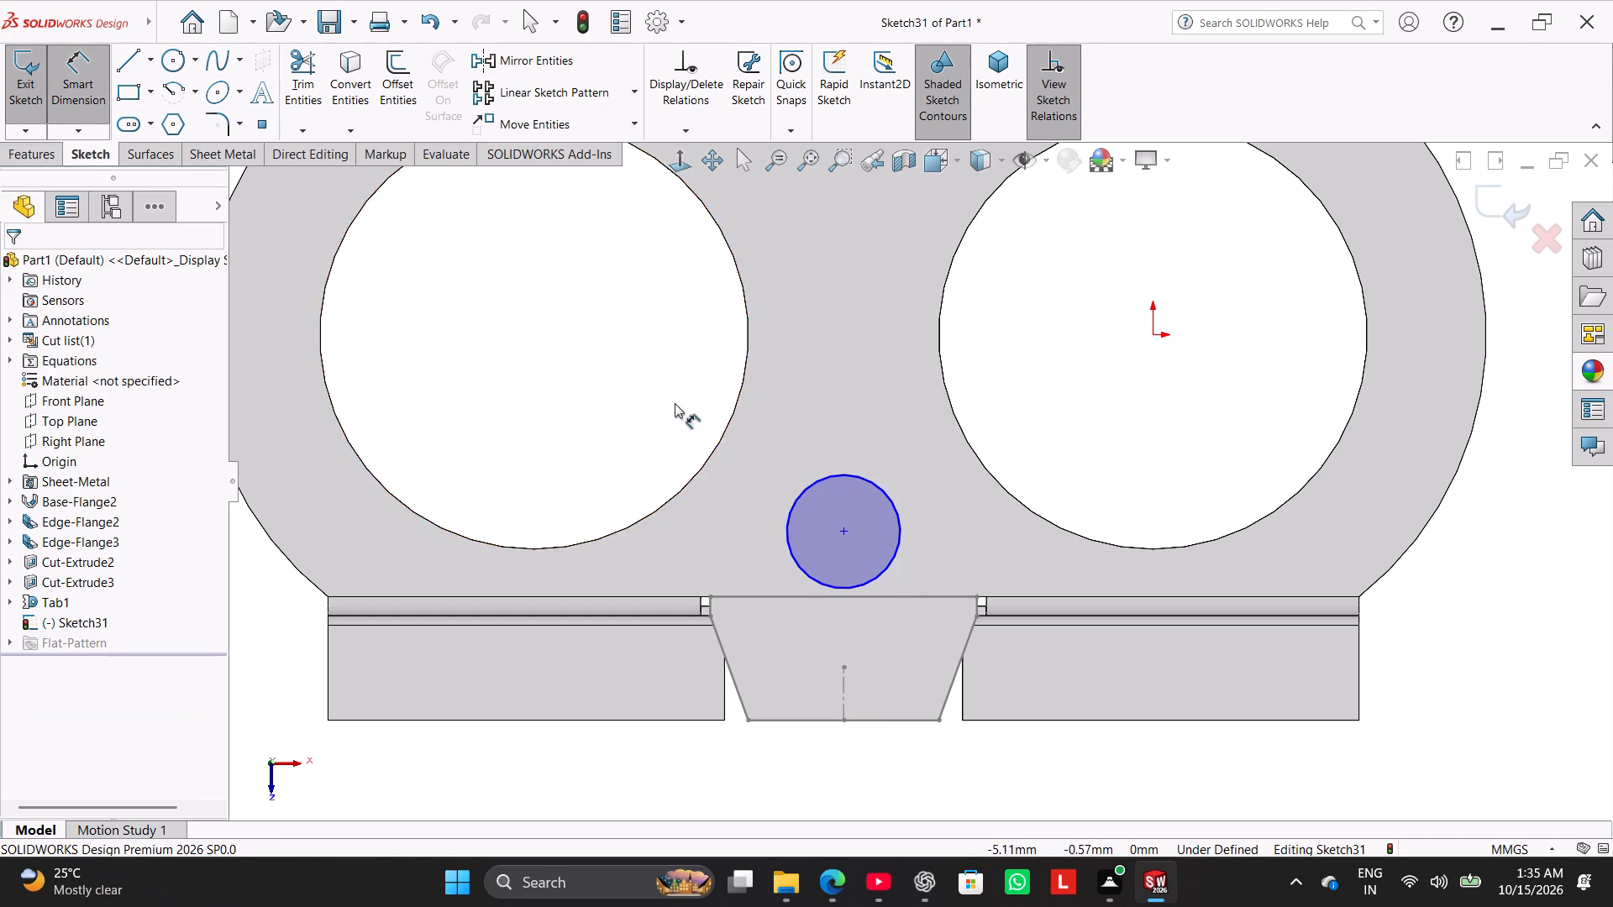
left_click(878, 575)
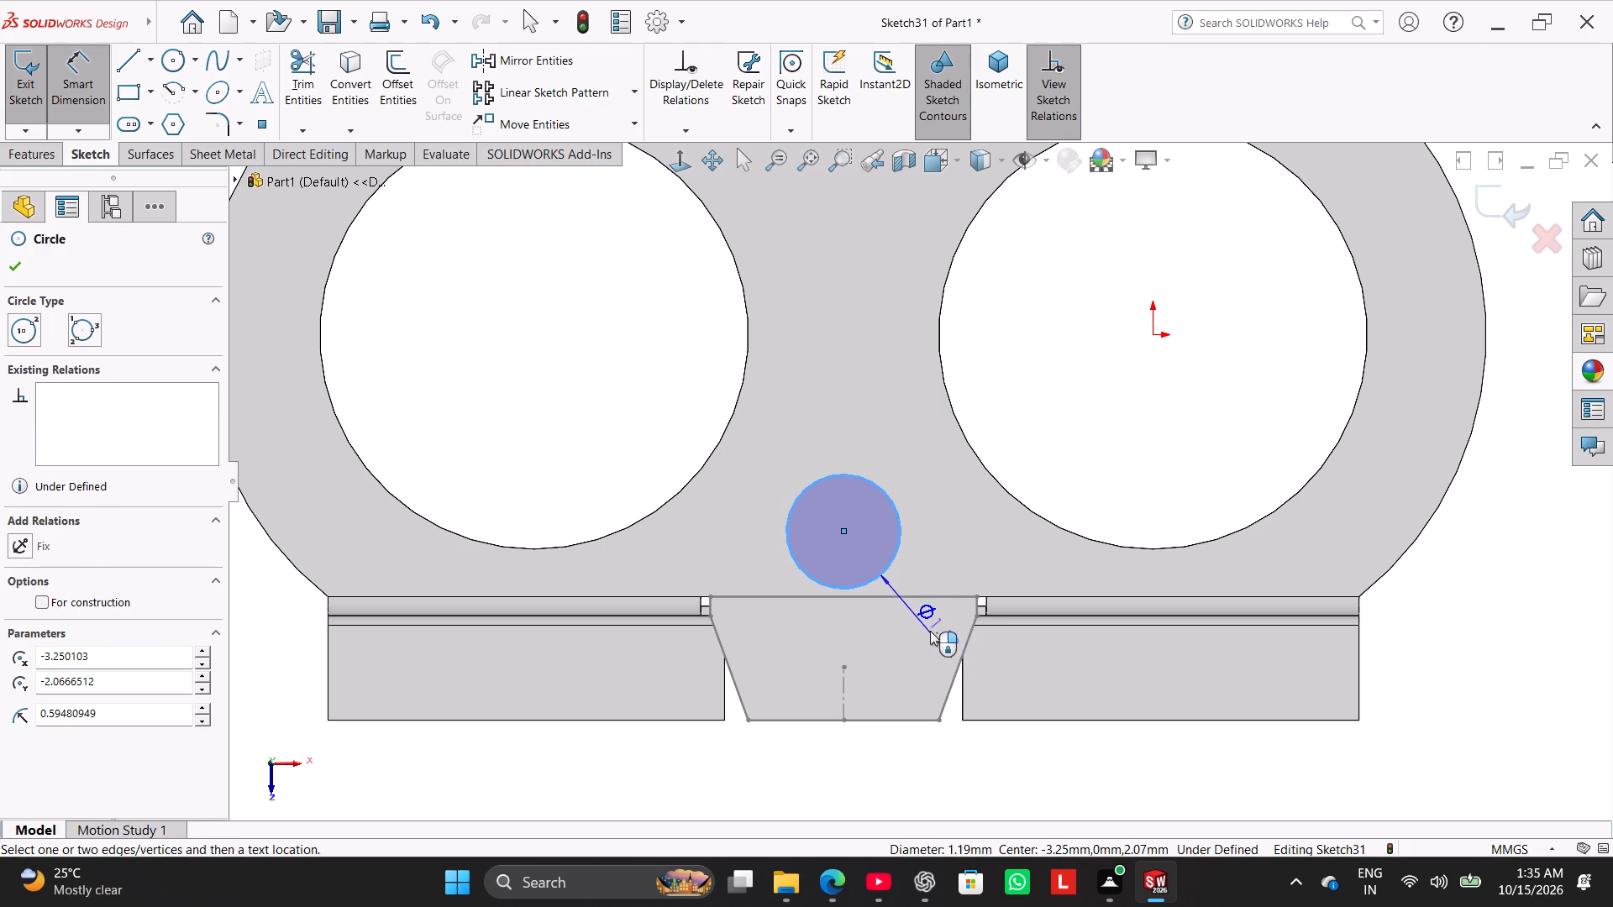
left_click(930, 631)
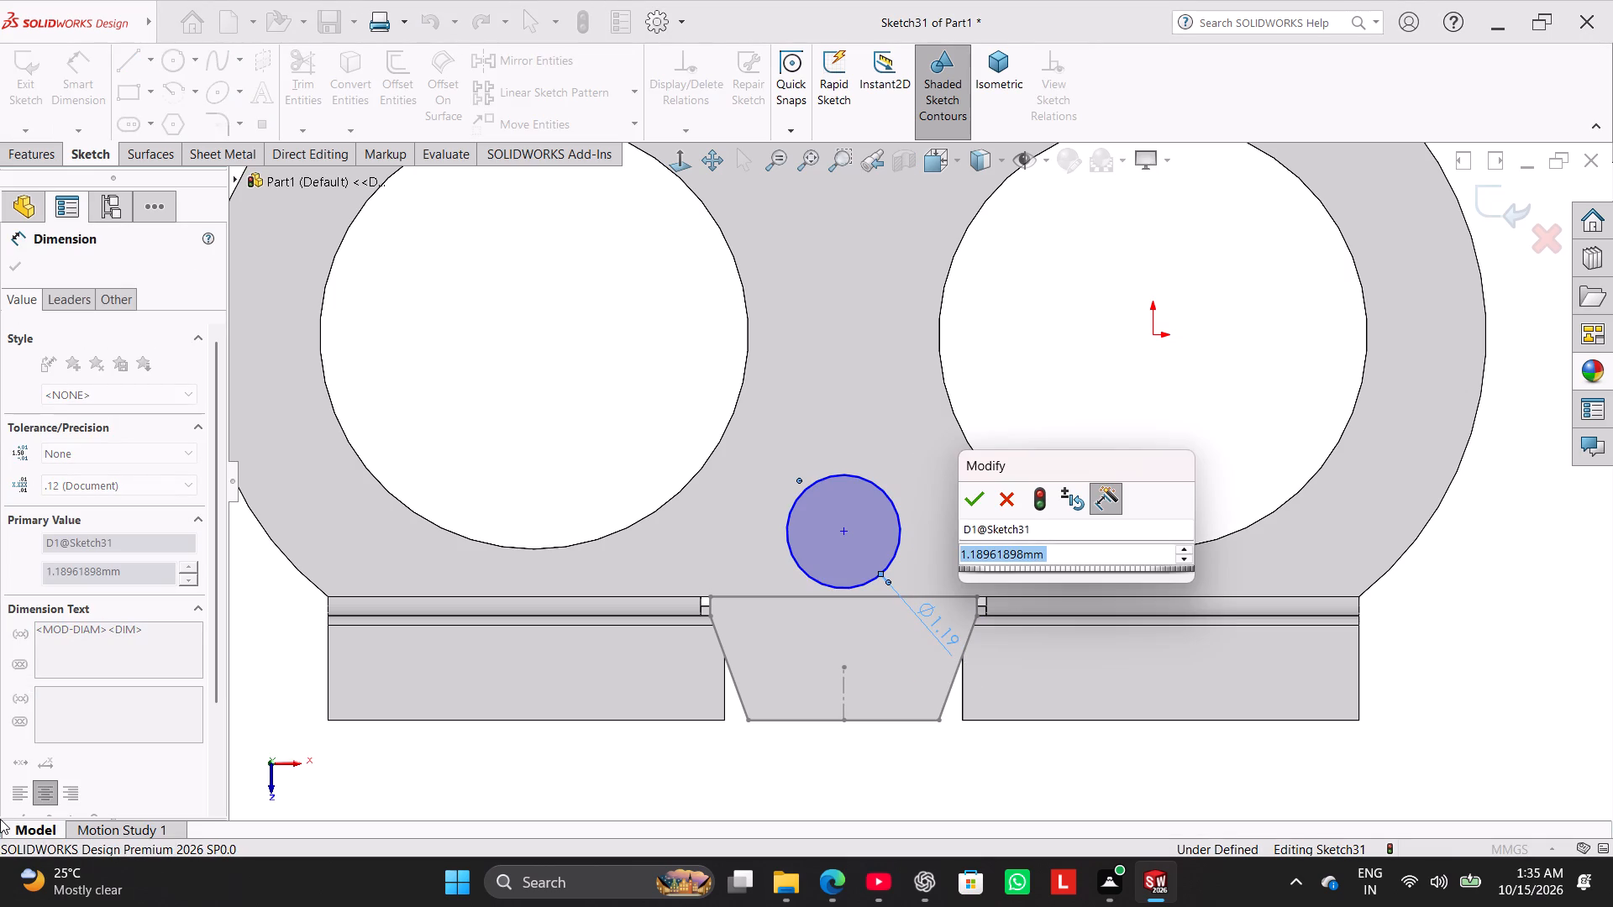
type("1.5")
key("Return")
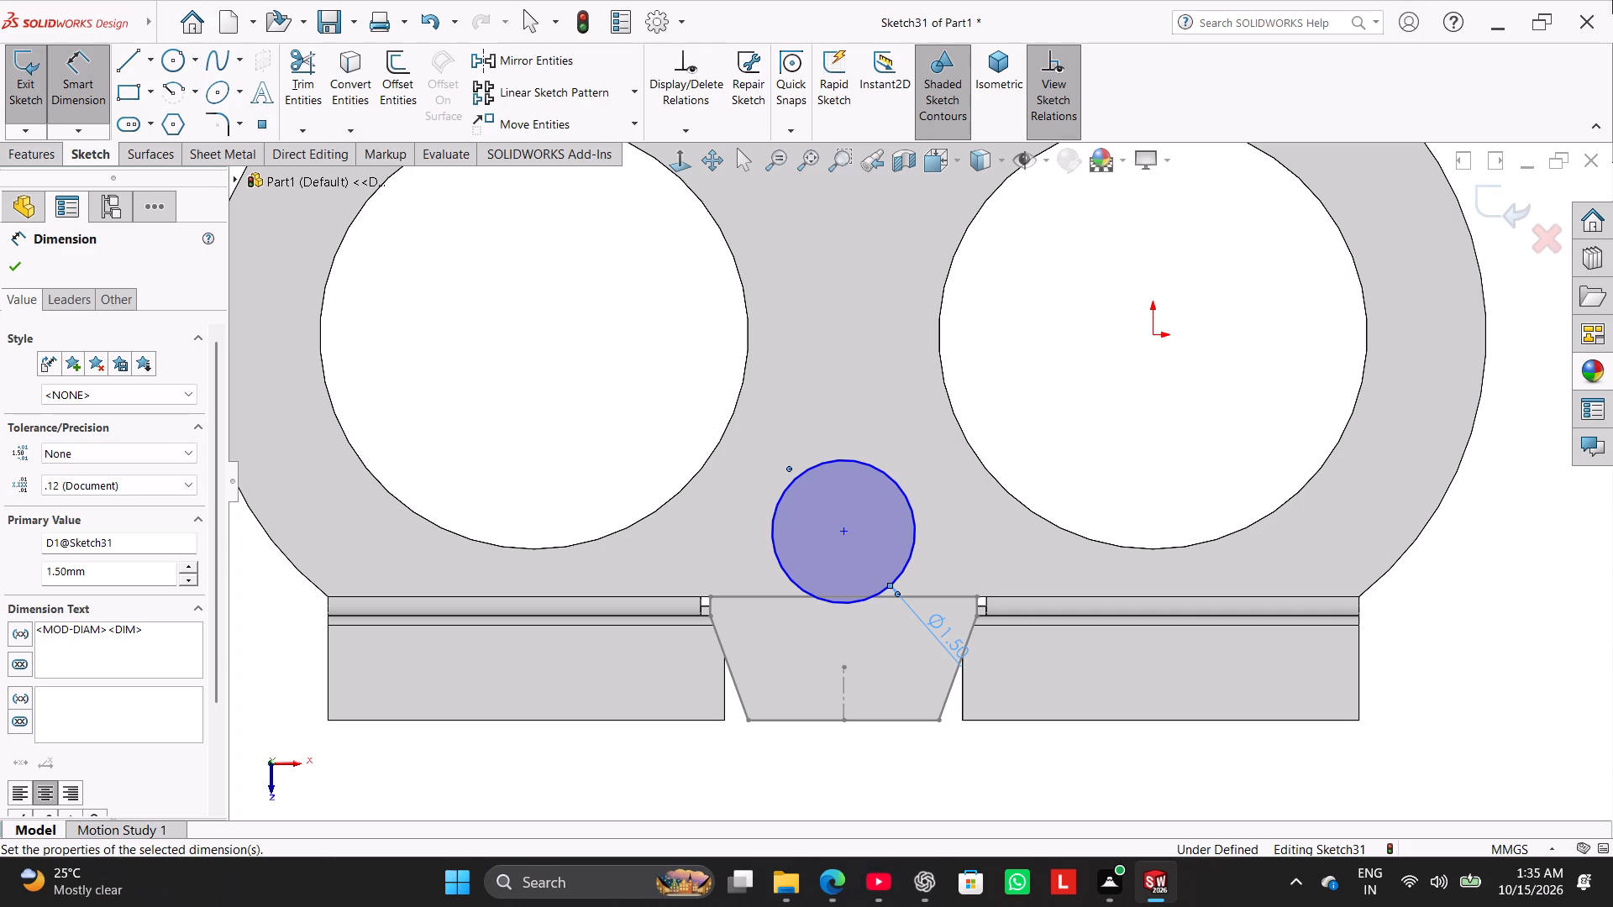
right_click(1524, 542)
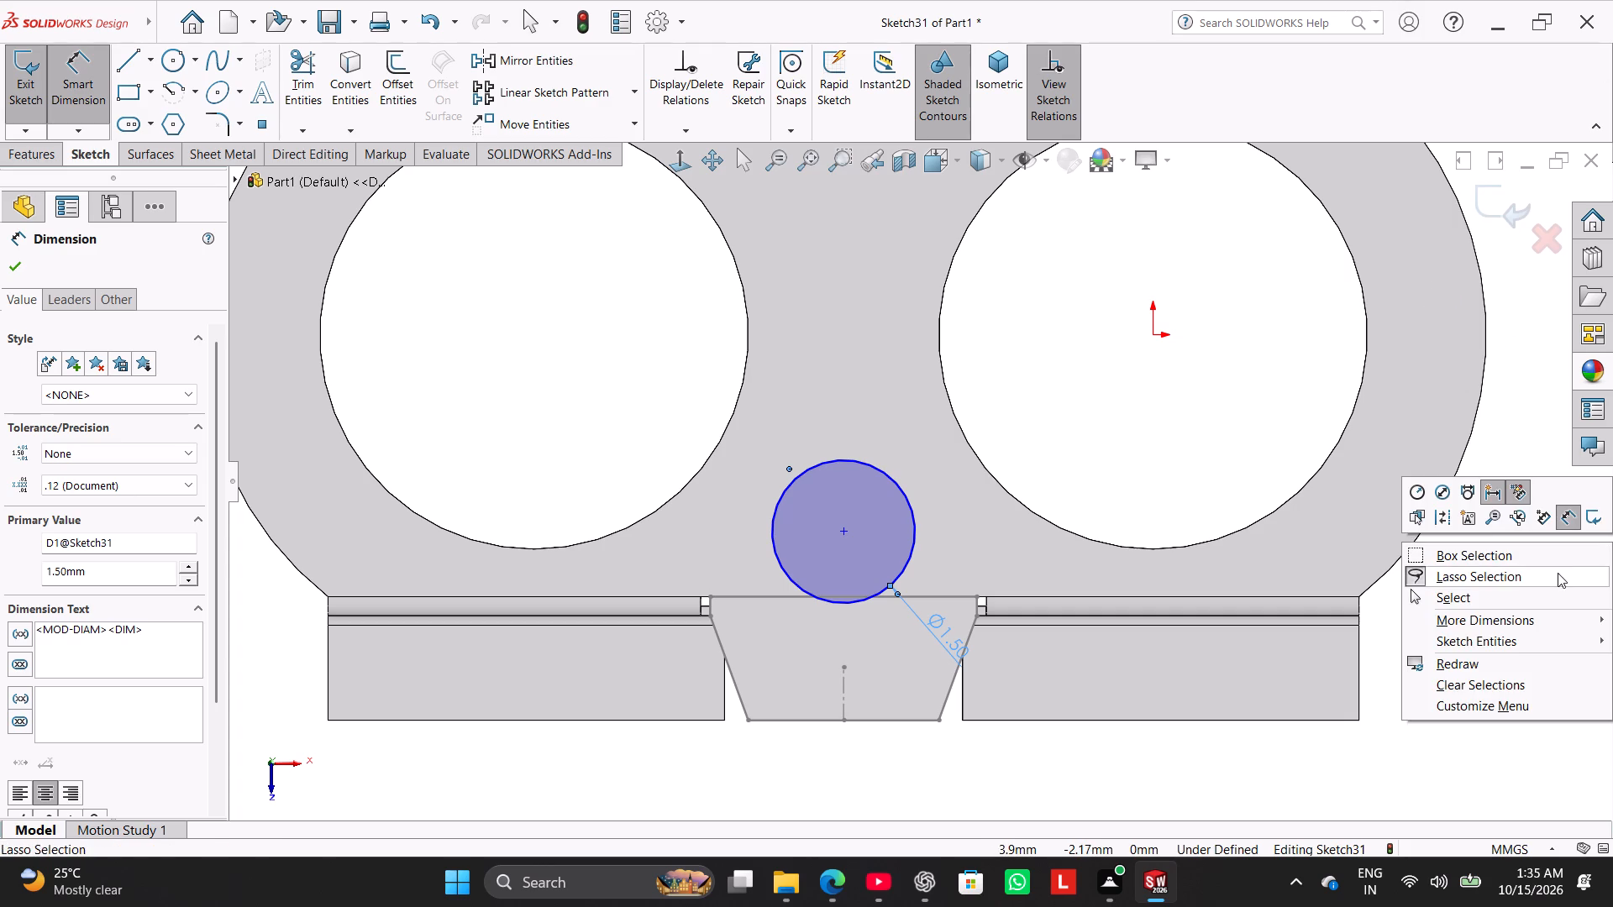
left_click(1549, 590)
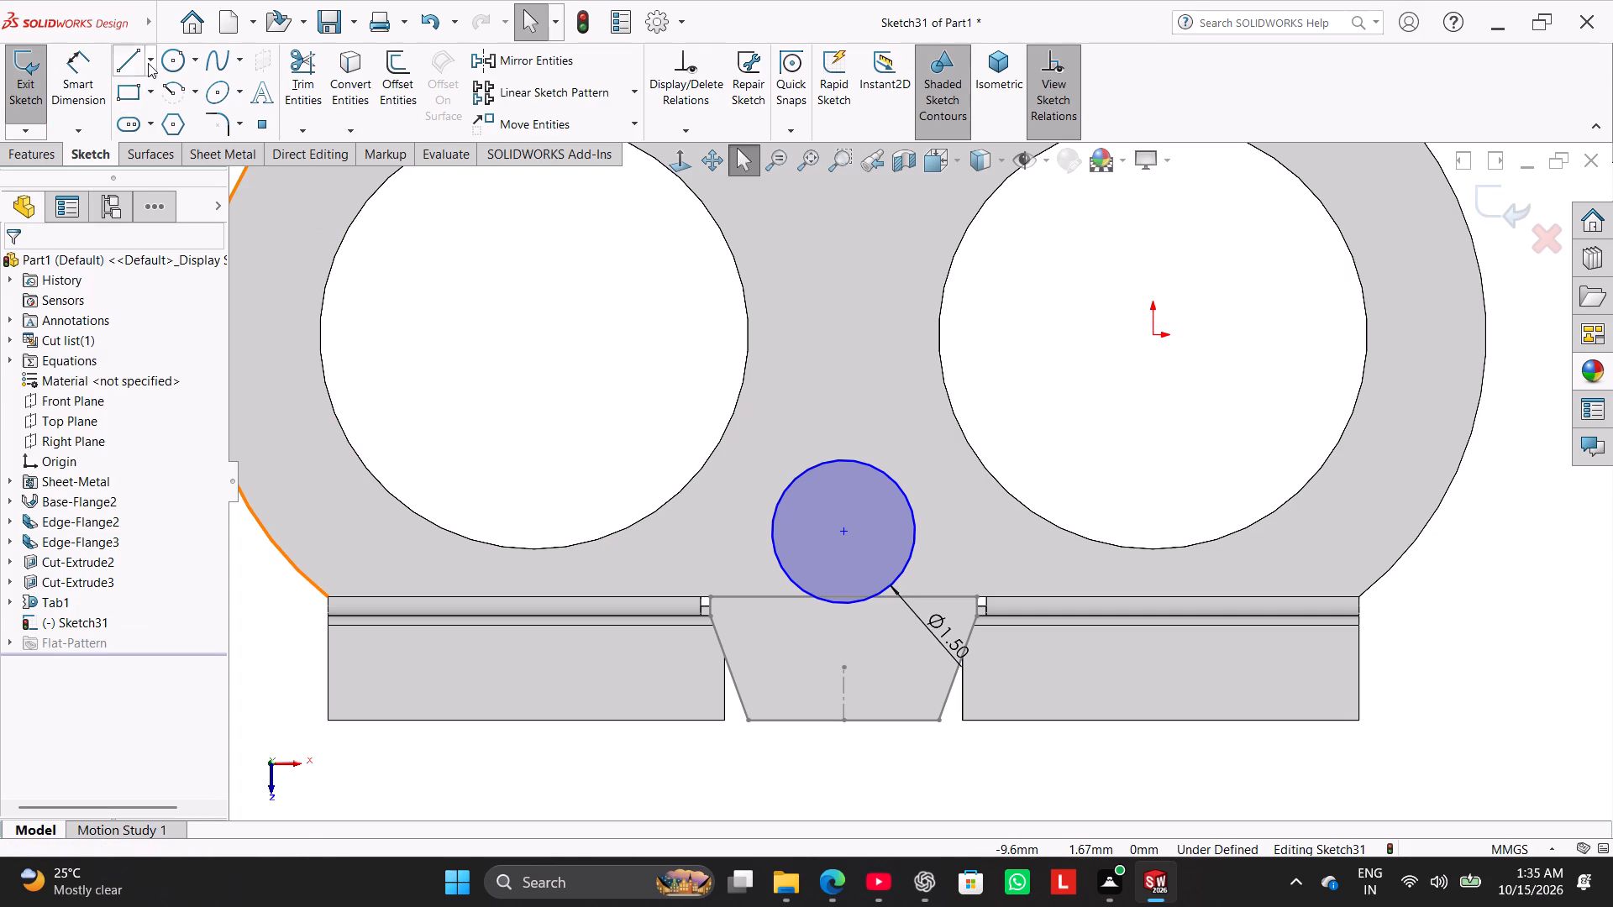
Sketch a horizontal centerline about 0.82 mm long from the origin toward the middle of the plate.
left_click(150, 63)
left_click(170, 104)
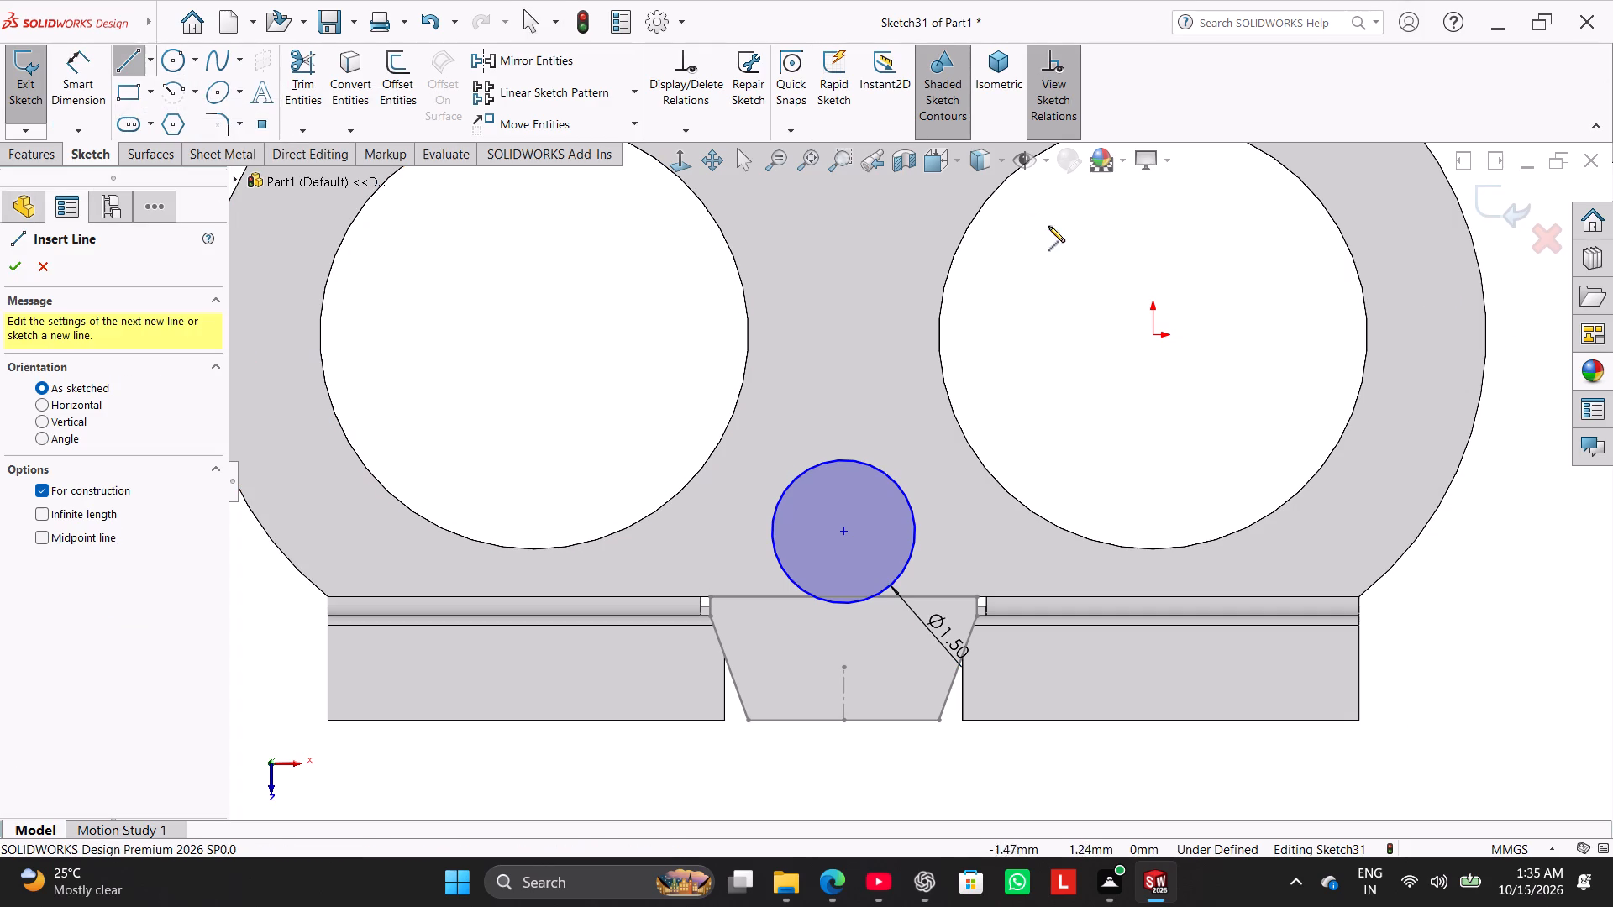
left_click(1152, 338)
left_click(1074, 333)
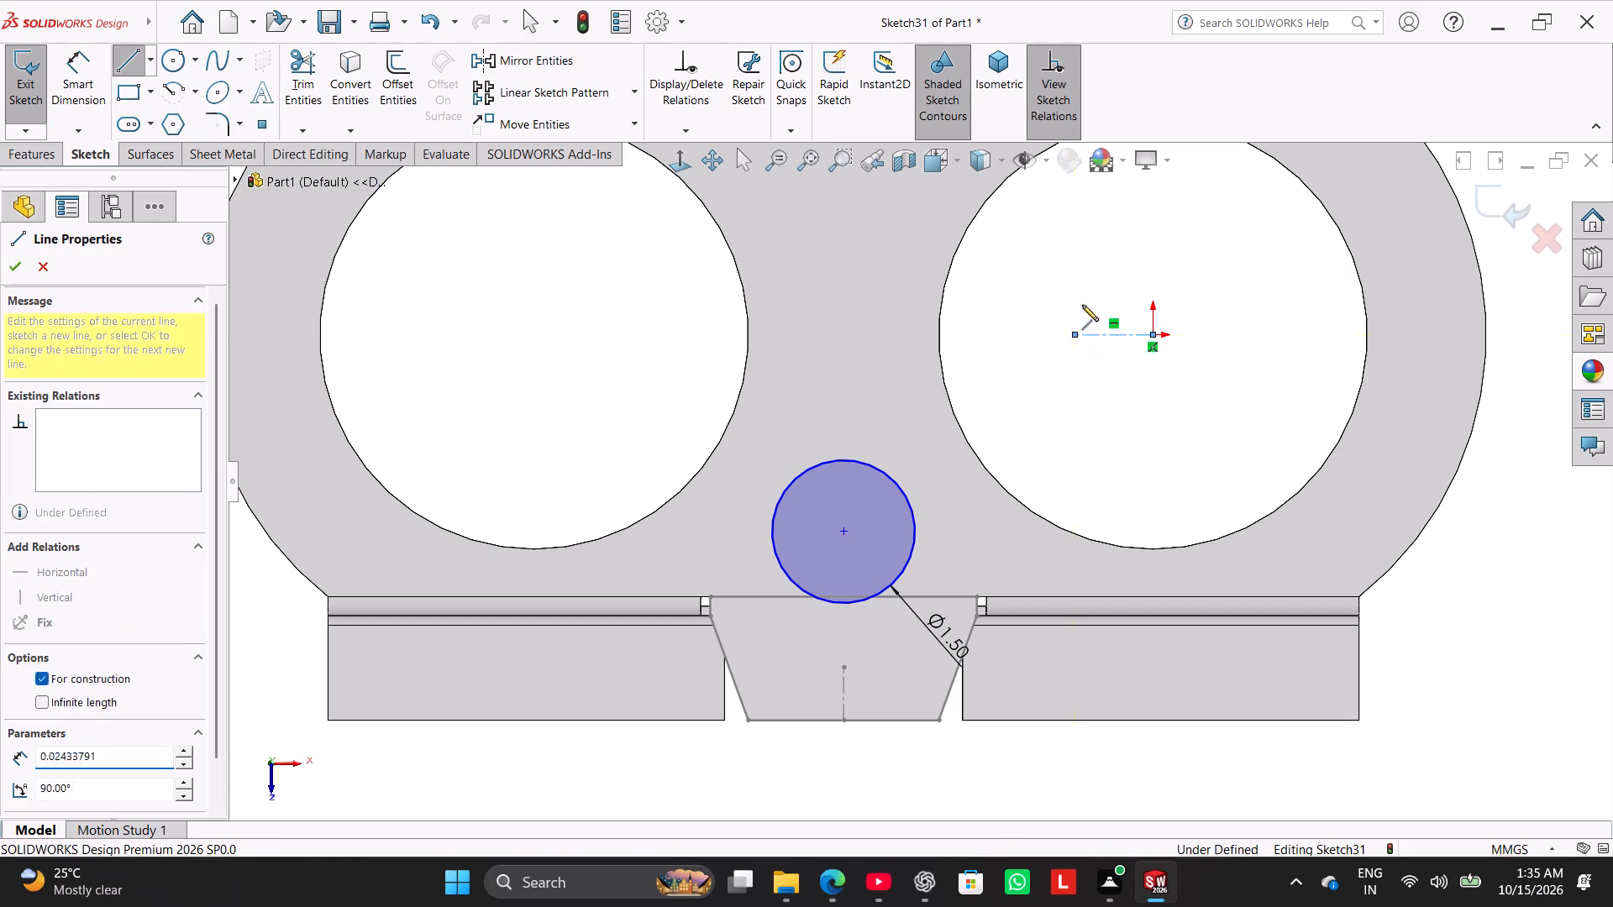
right_click(1085, 291)
left_click(1099, 296)
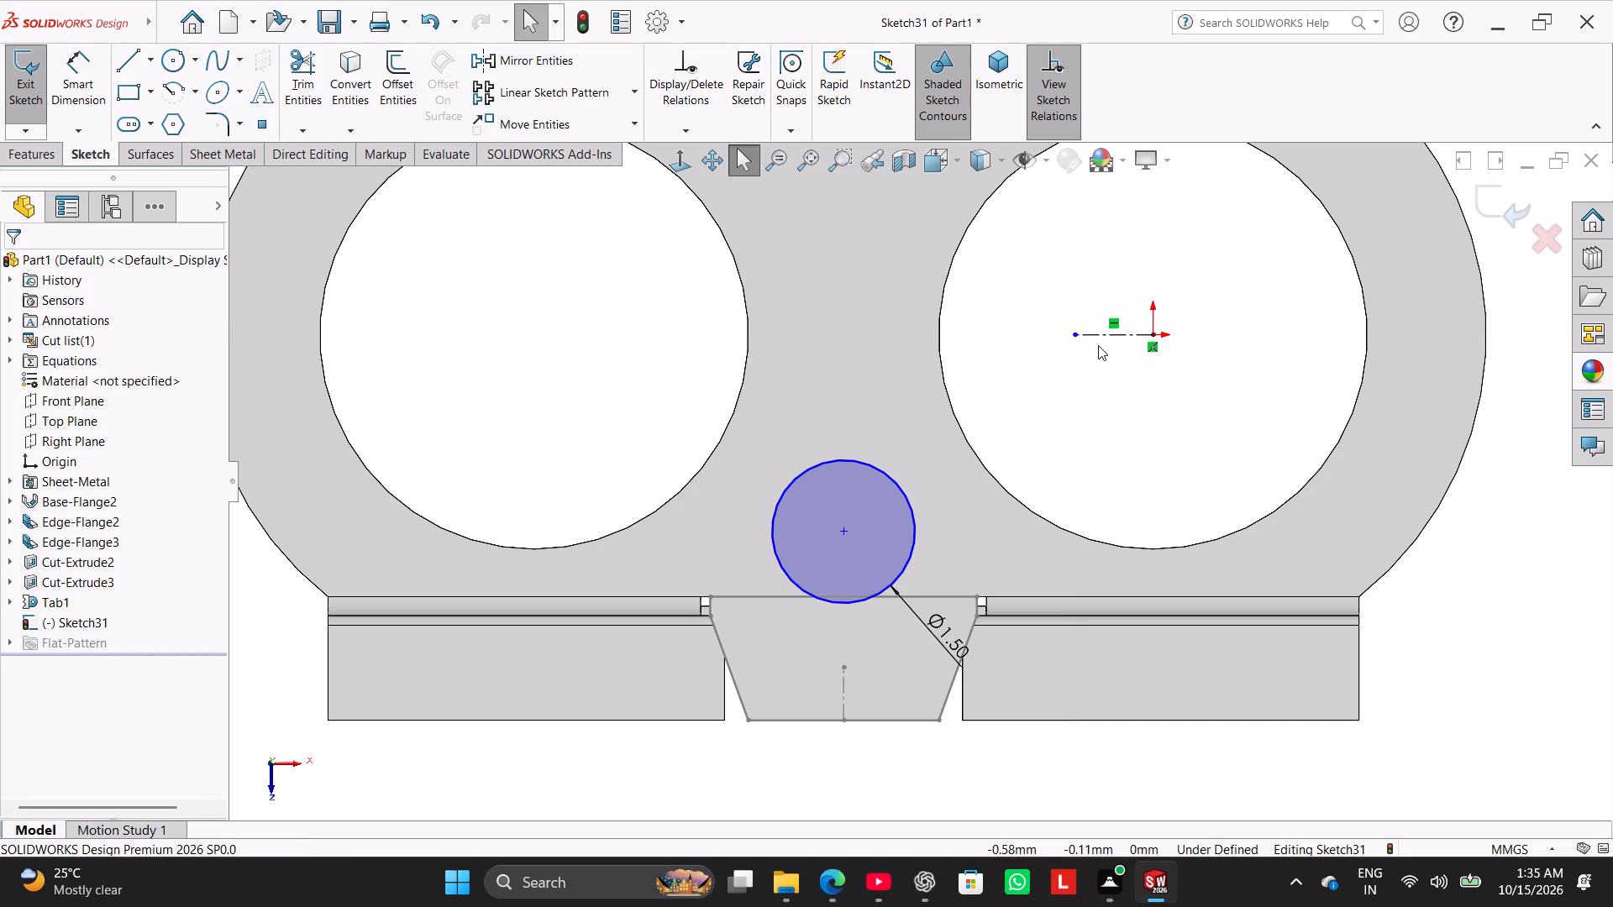
Add a 5.6 mm doubled-distance dimension between the circle's center and the horizontal centerline, with its text on the far side of the centerline.
left_click(82, 61)
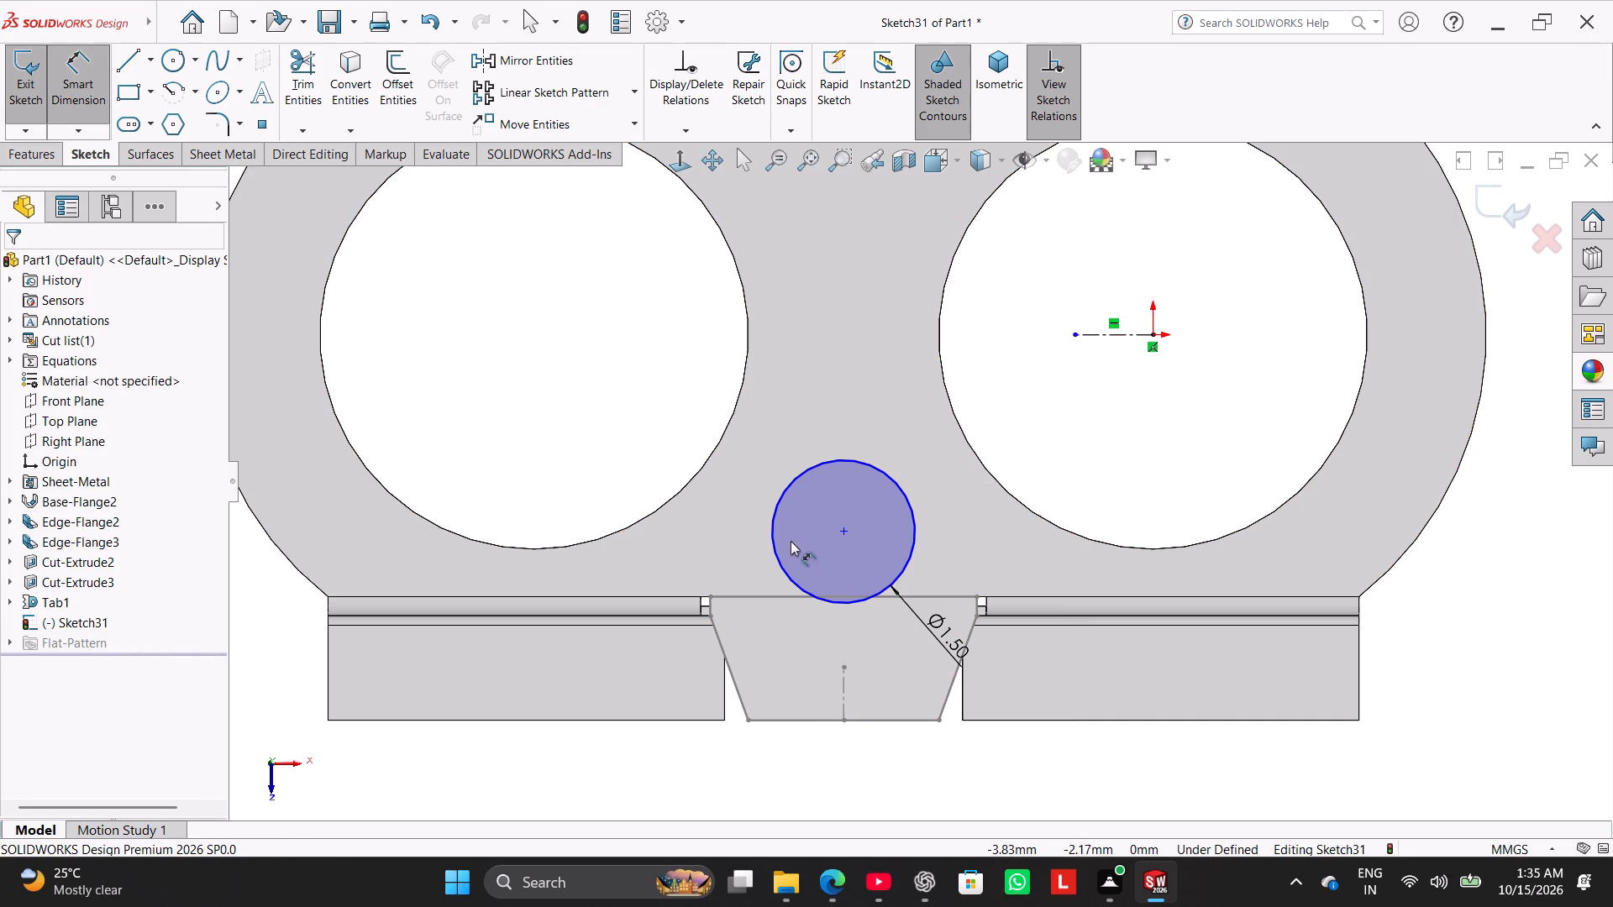
left_click(843, 533)
left_click(1102, 337)
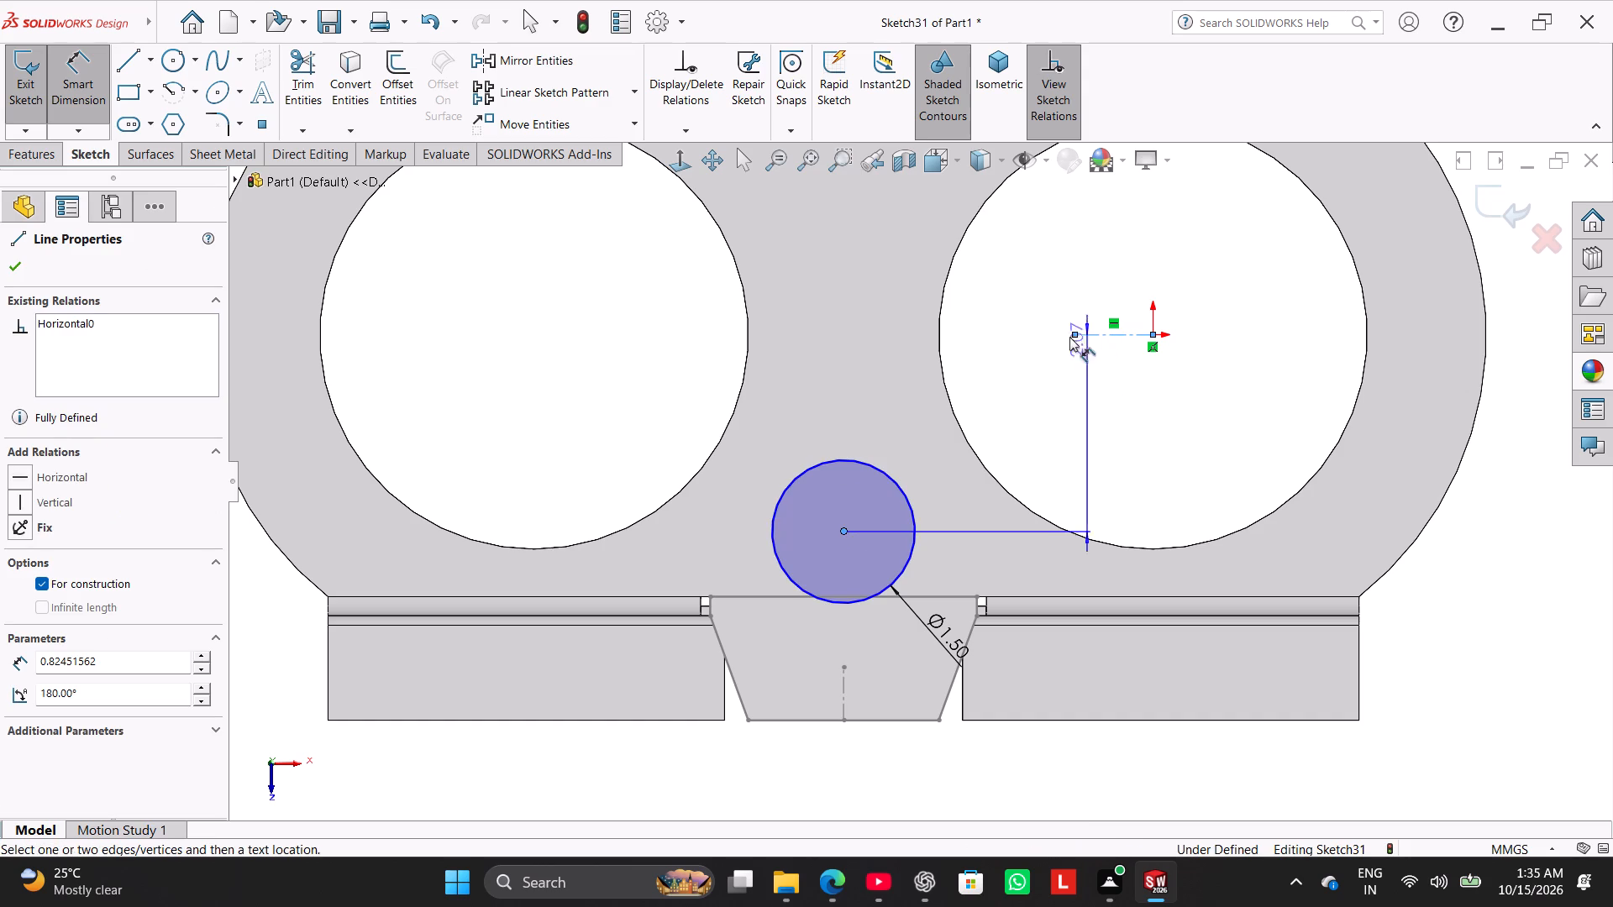
left_click(587, 287)
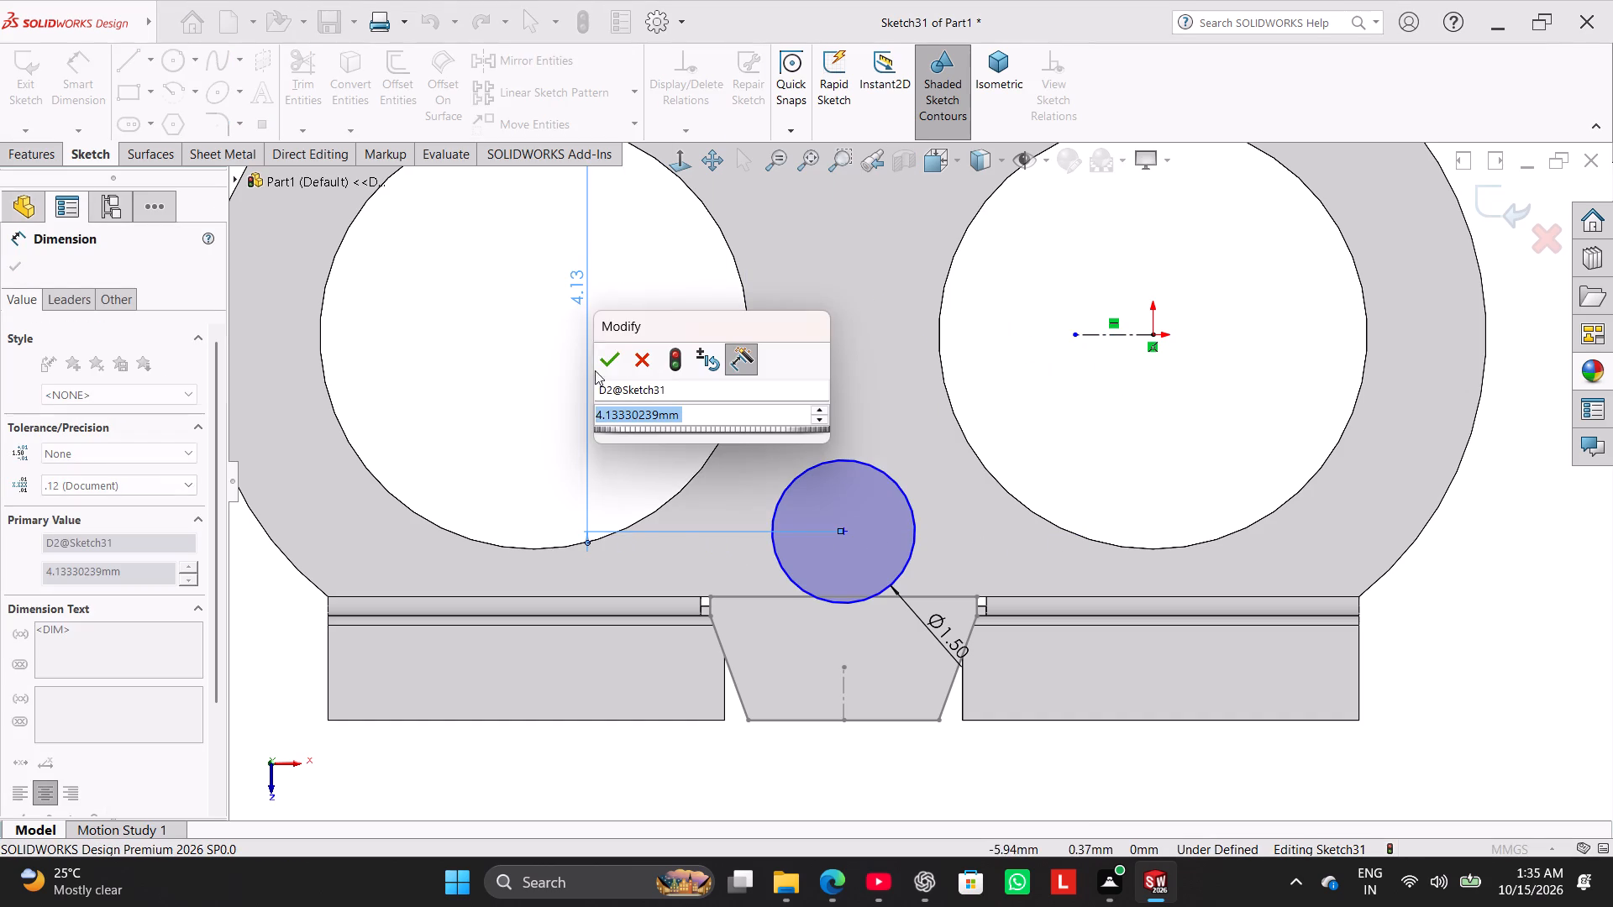
type("5.6")
key("Return")
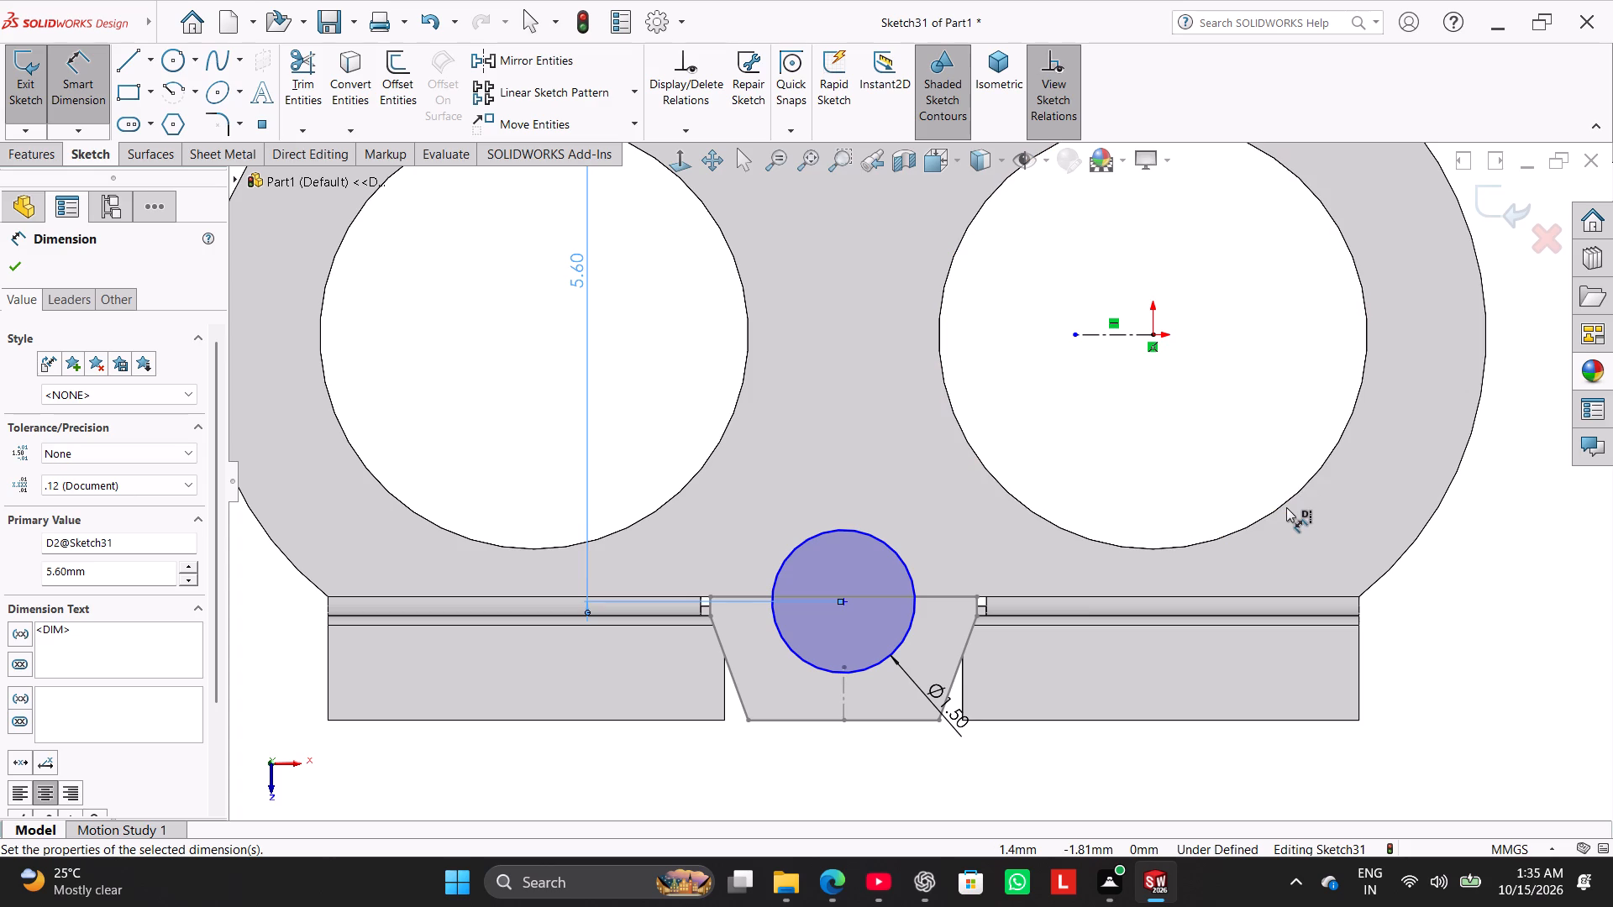
right_click(1443, 587)
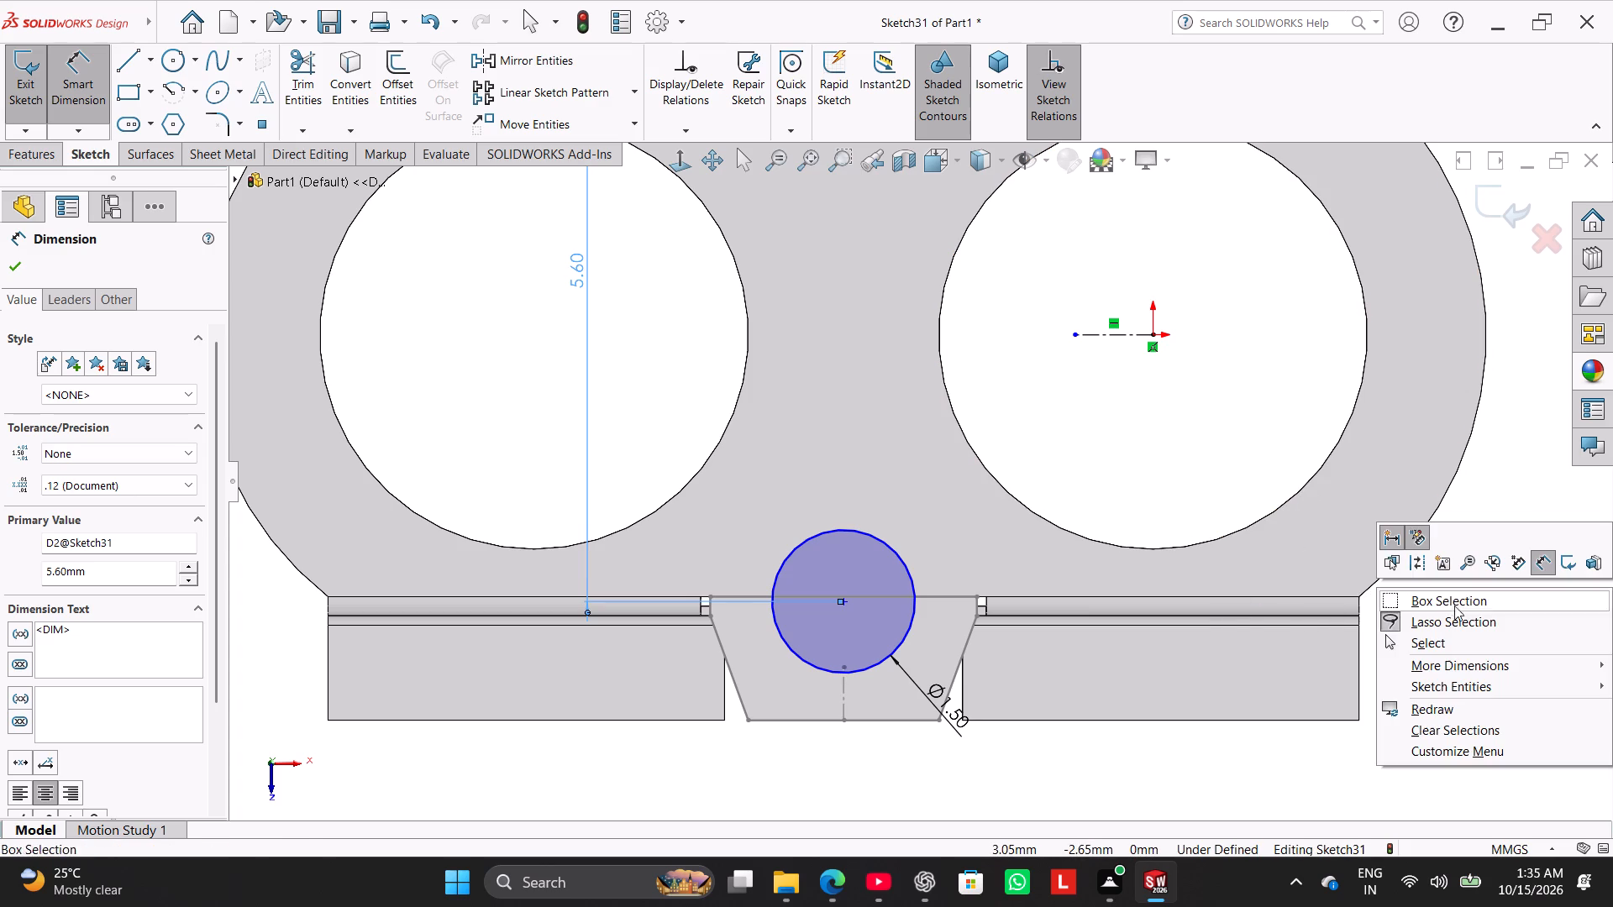
left_click(1462, 638)
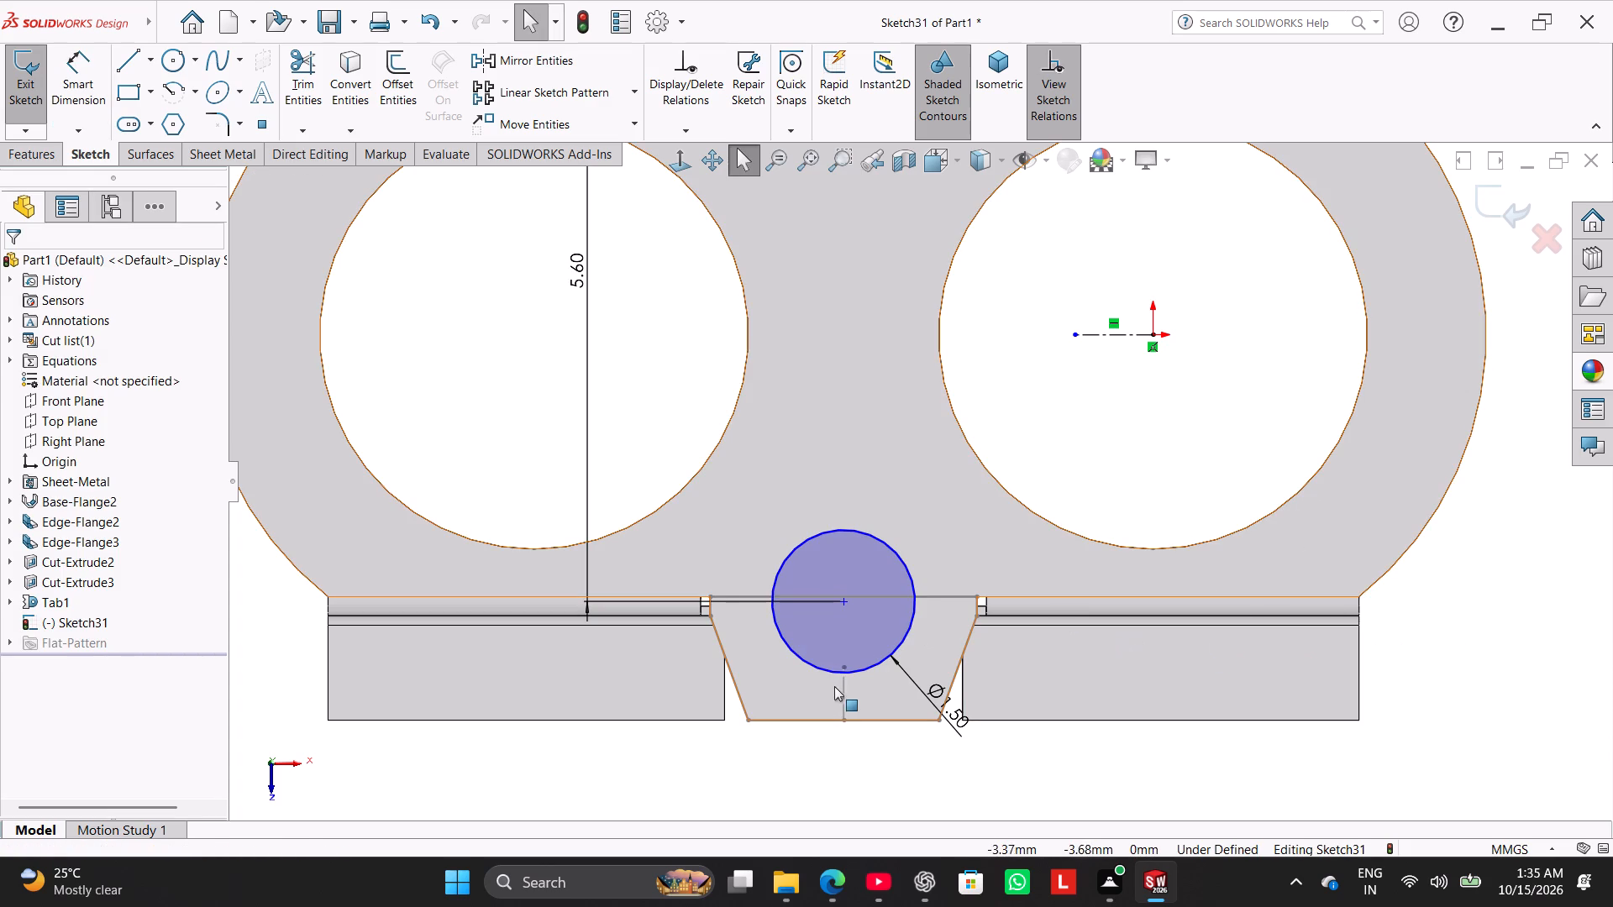
Make the circle's center coincident with the vertical centerline of the tapered tab's profile sketch.
left_click(846, 698, "ctrl")
left_click(843, 602, "ctrl")
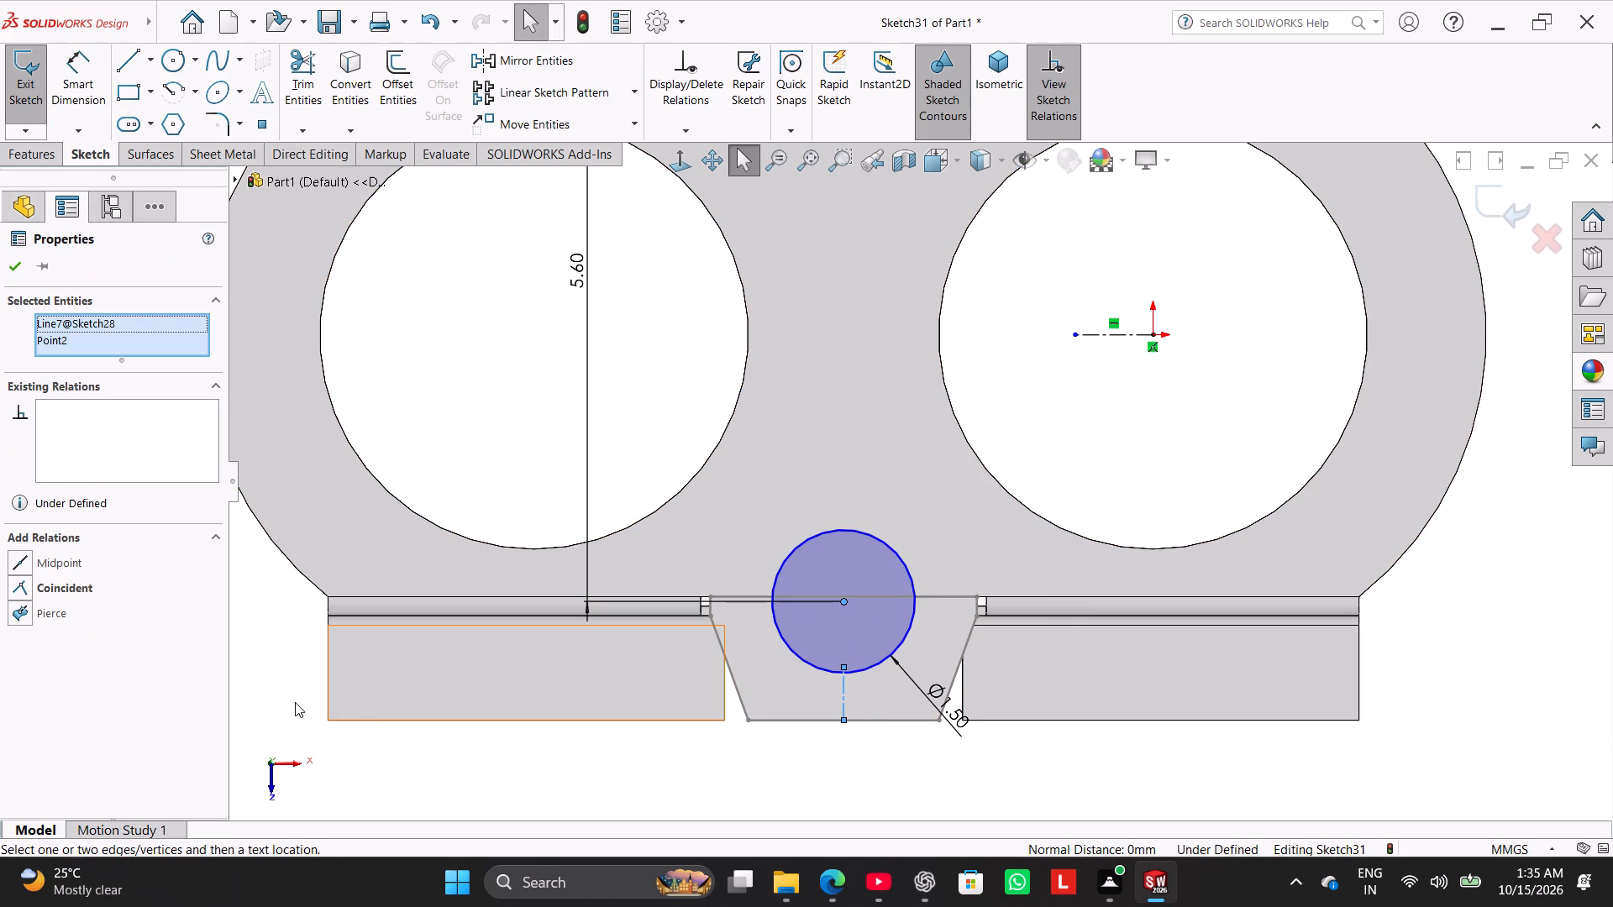
left_click(59, 595)
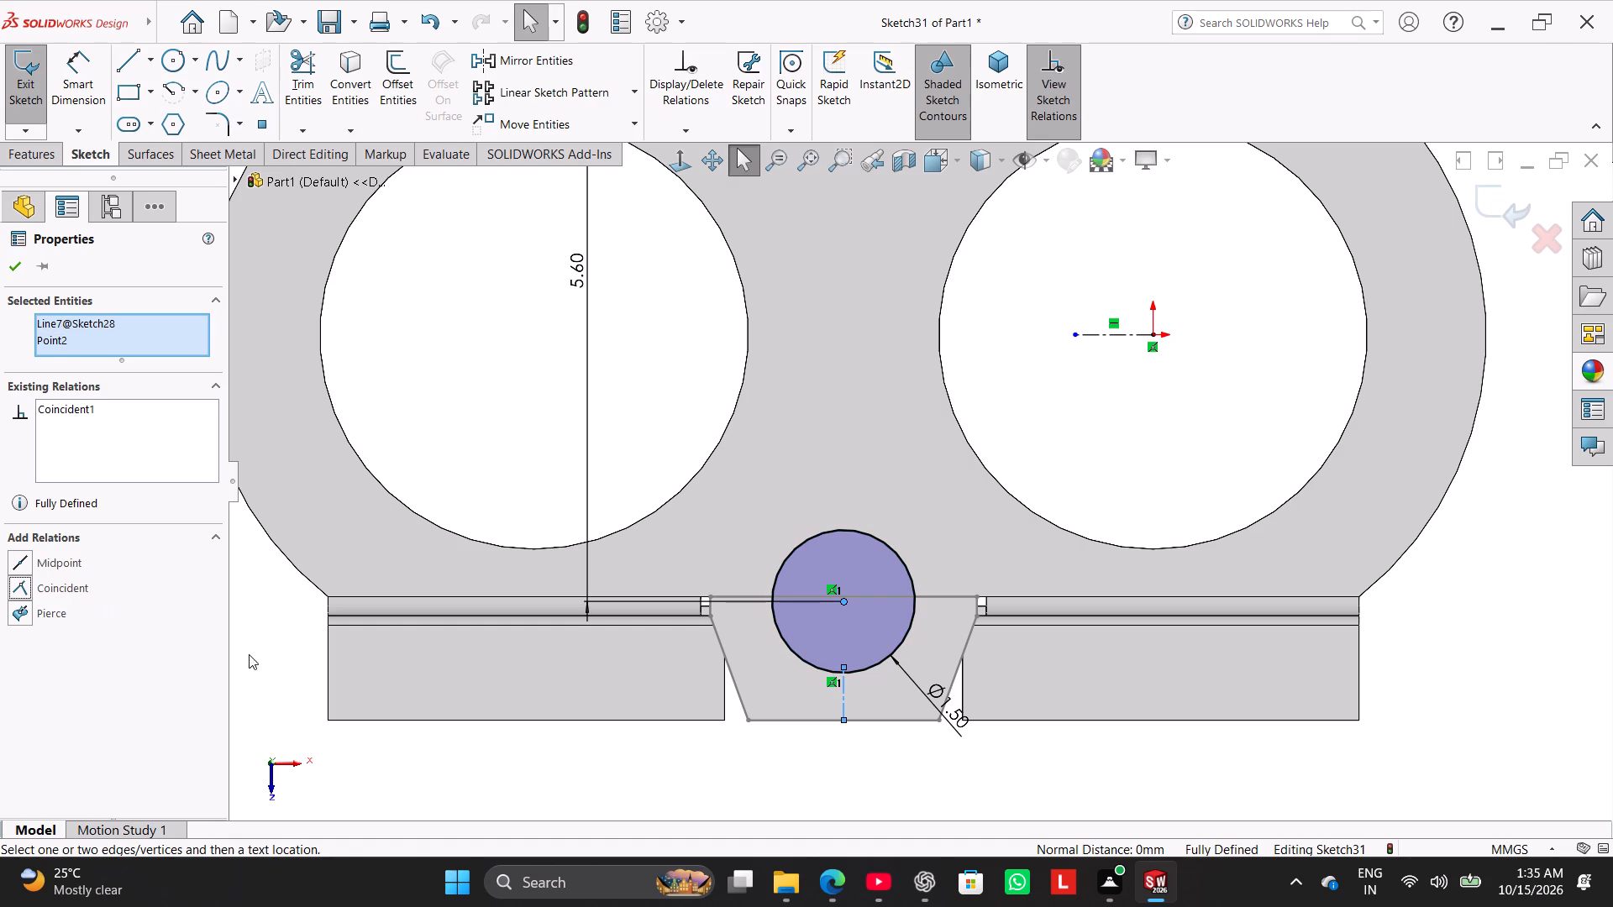
left_click(254, 672)
Cut-extrude the circle through the plate and tab as a blind normal cut with its depth linked to the sheet thickness.
scroll(684, 537, "up", 2)
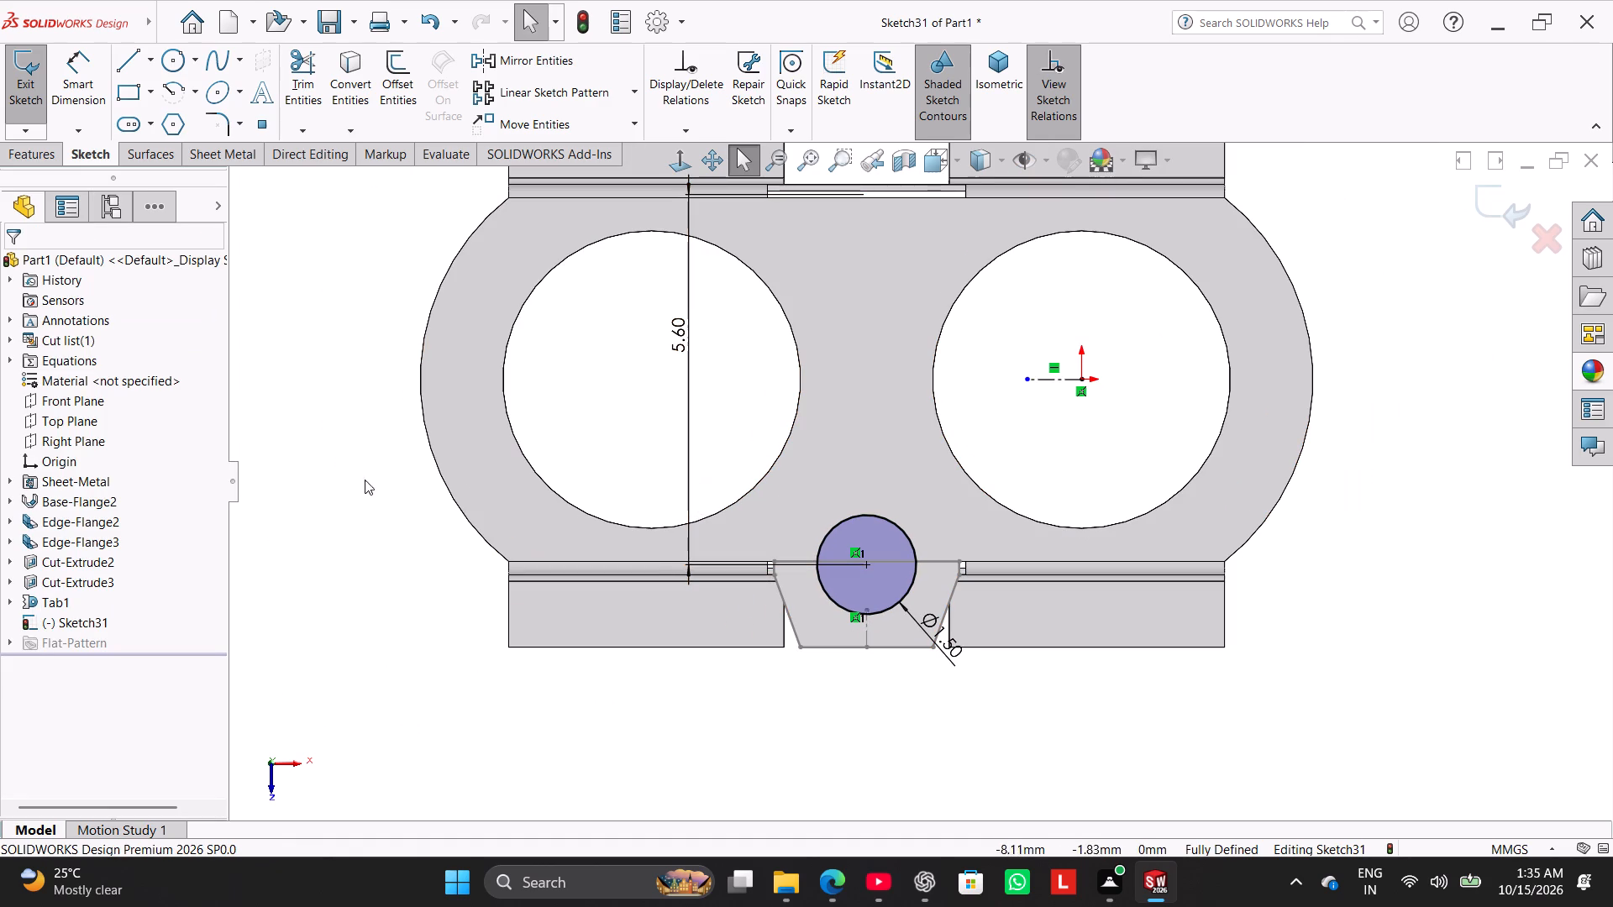
scroll(389, 477, "up", 2)
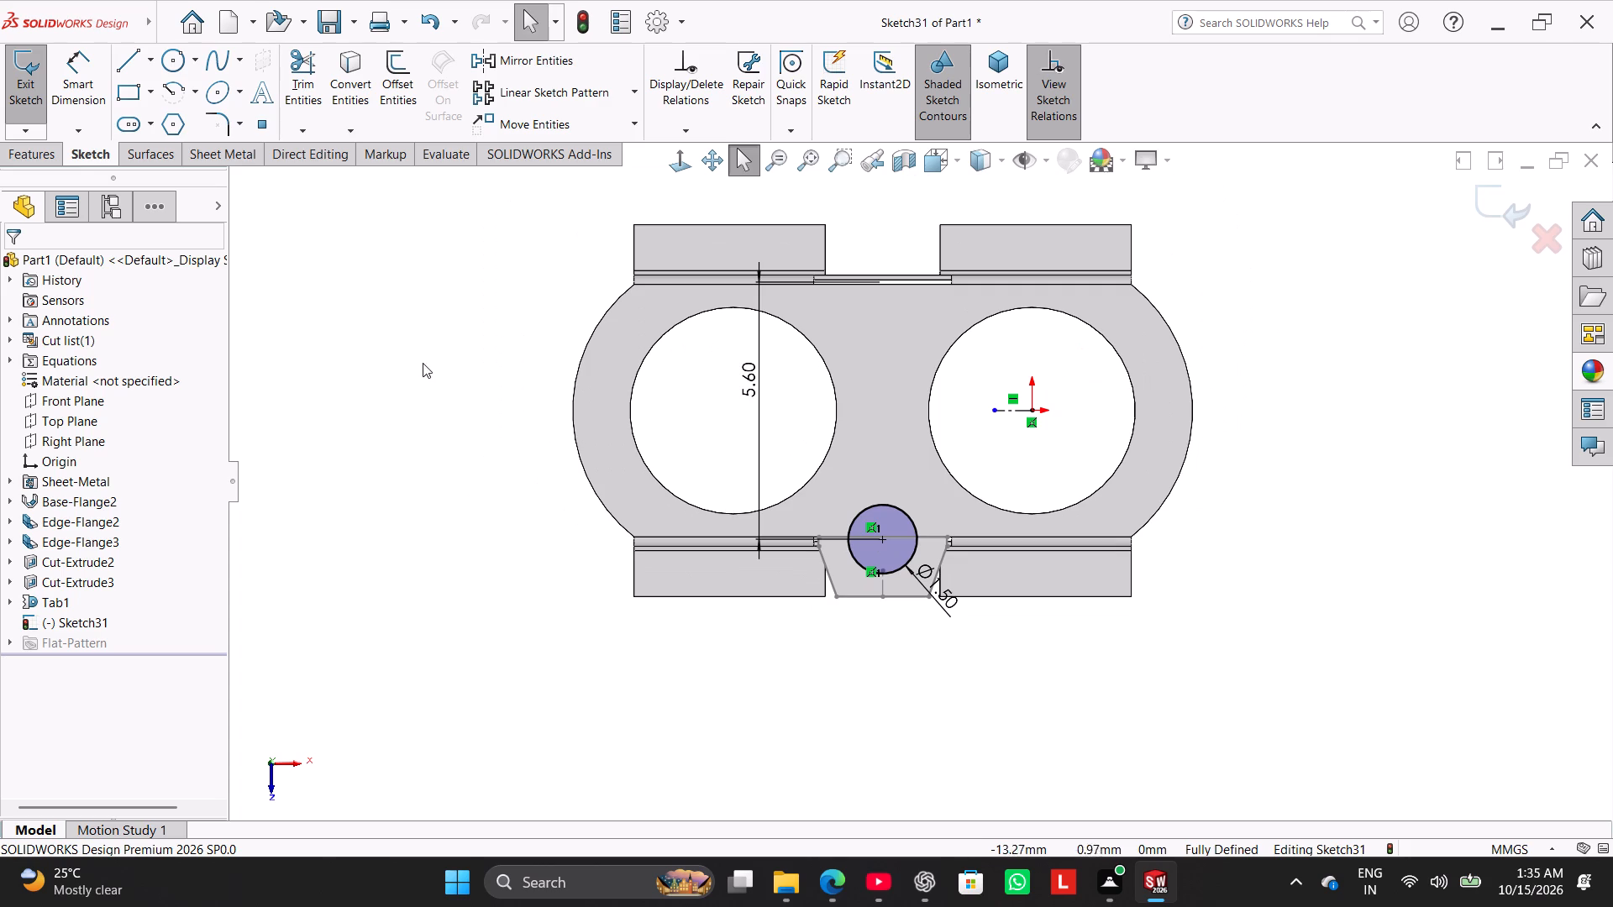
left_click(224, 153)
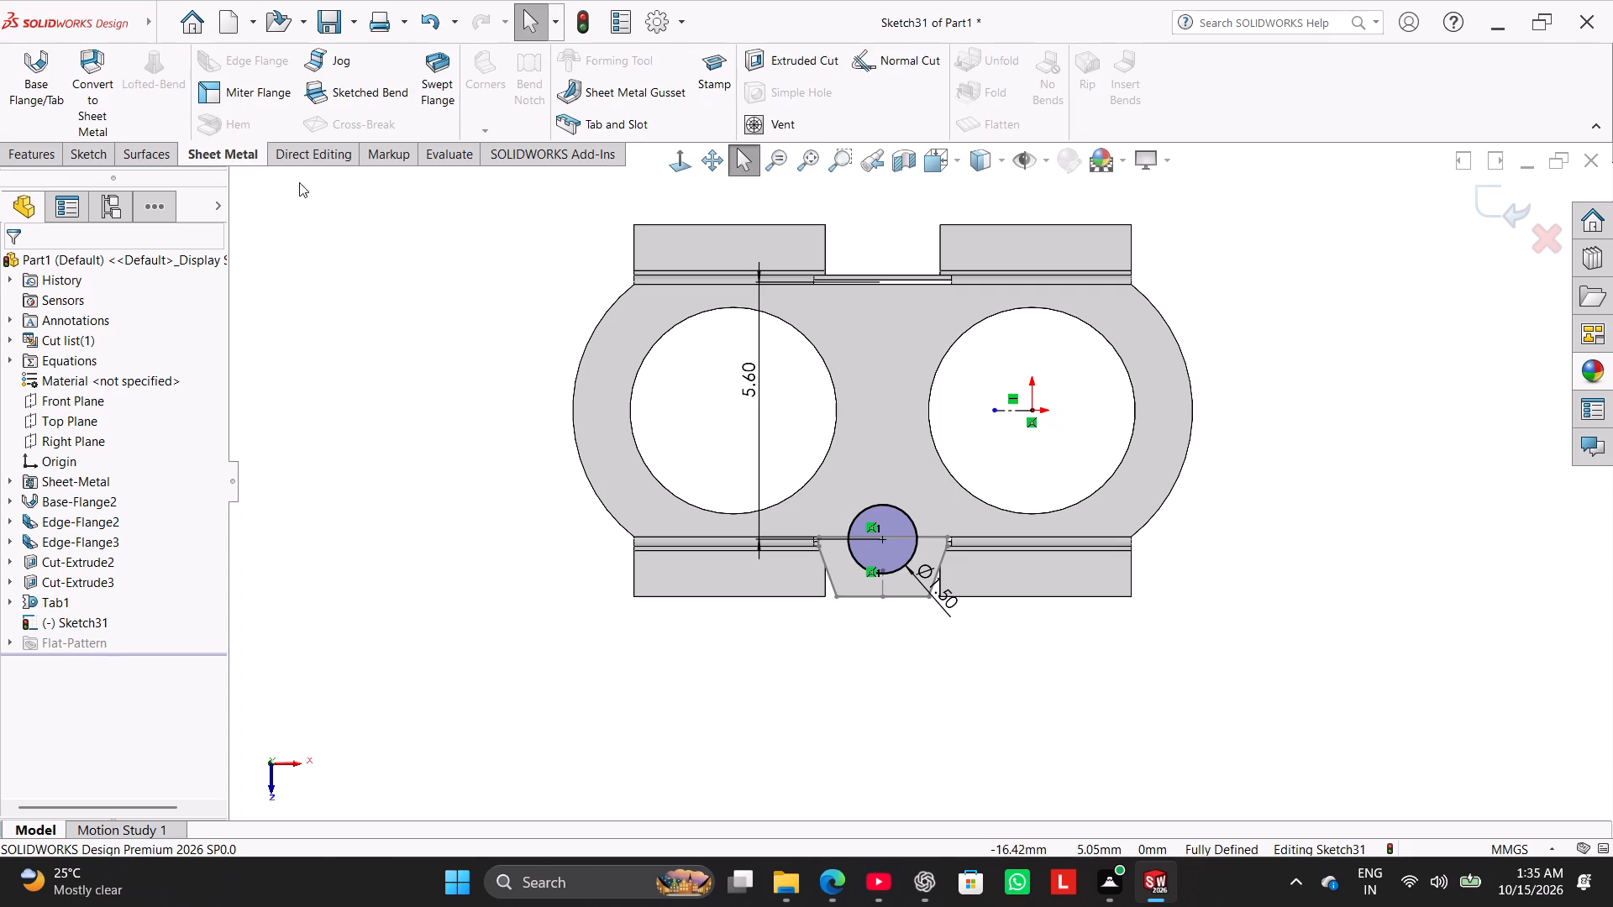
left_click(771, 66)
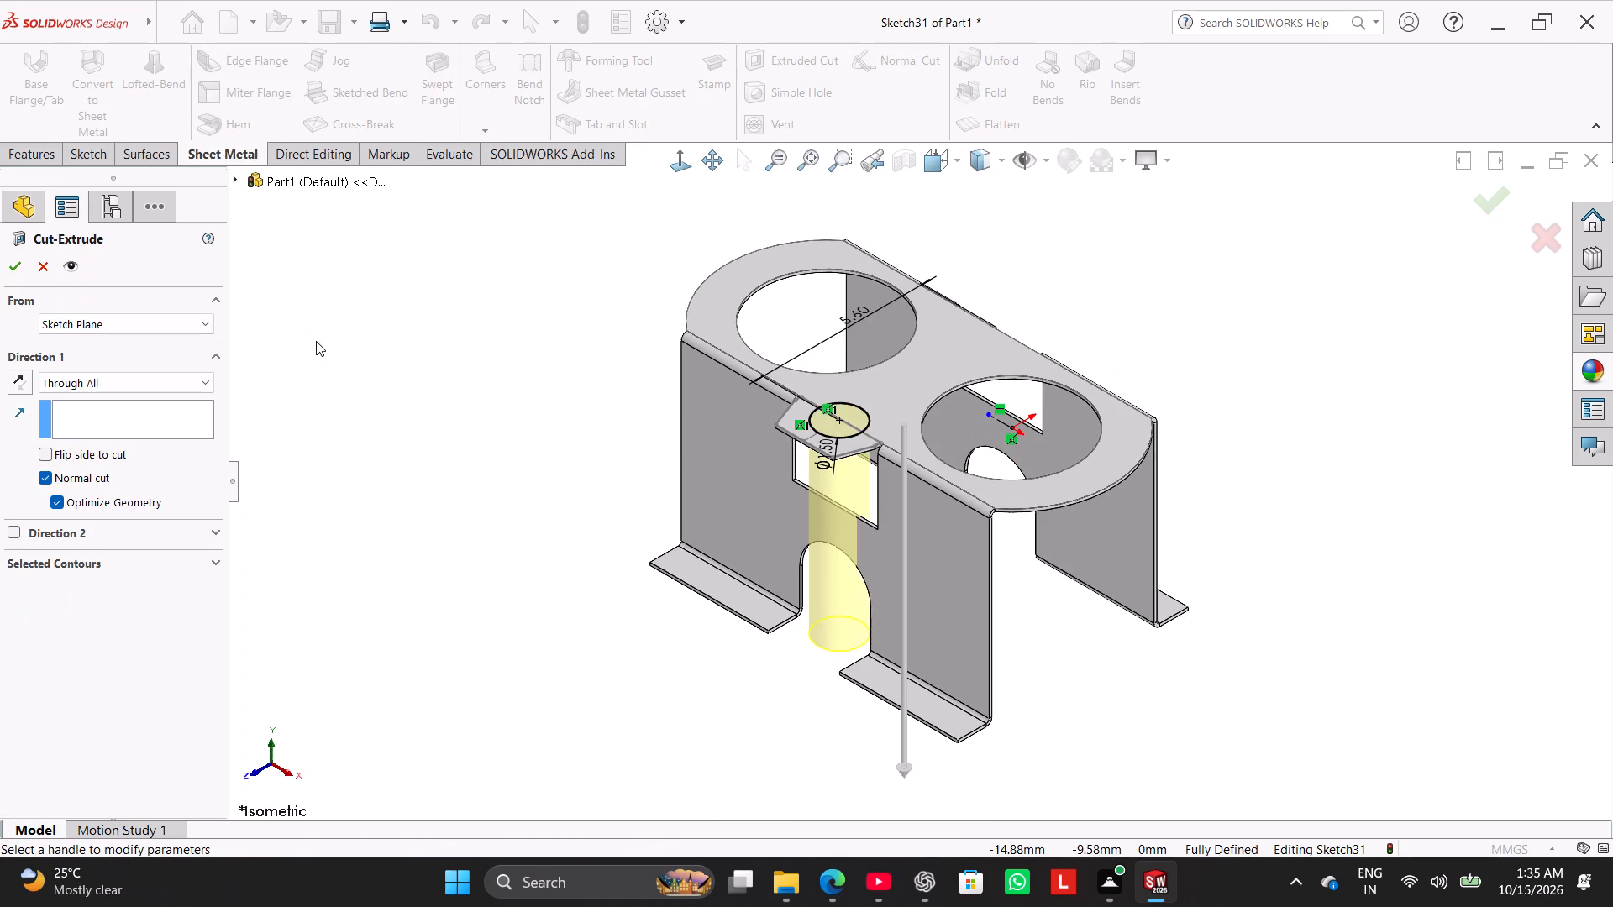
left_click(125, 380)
left_click(127, 405)
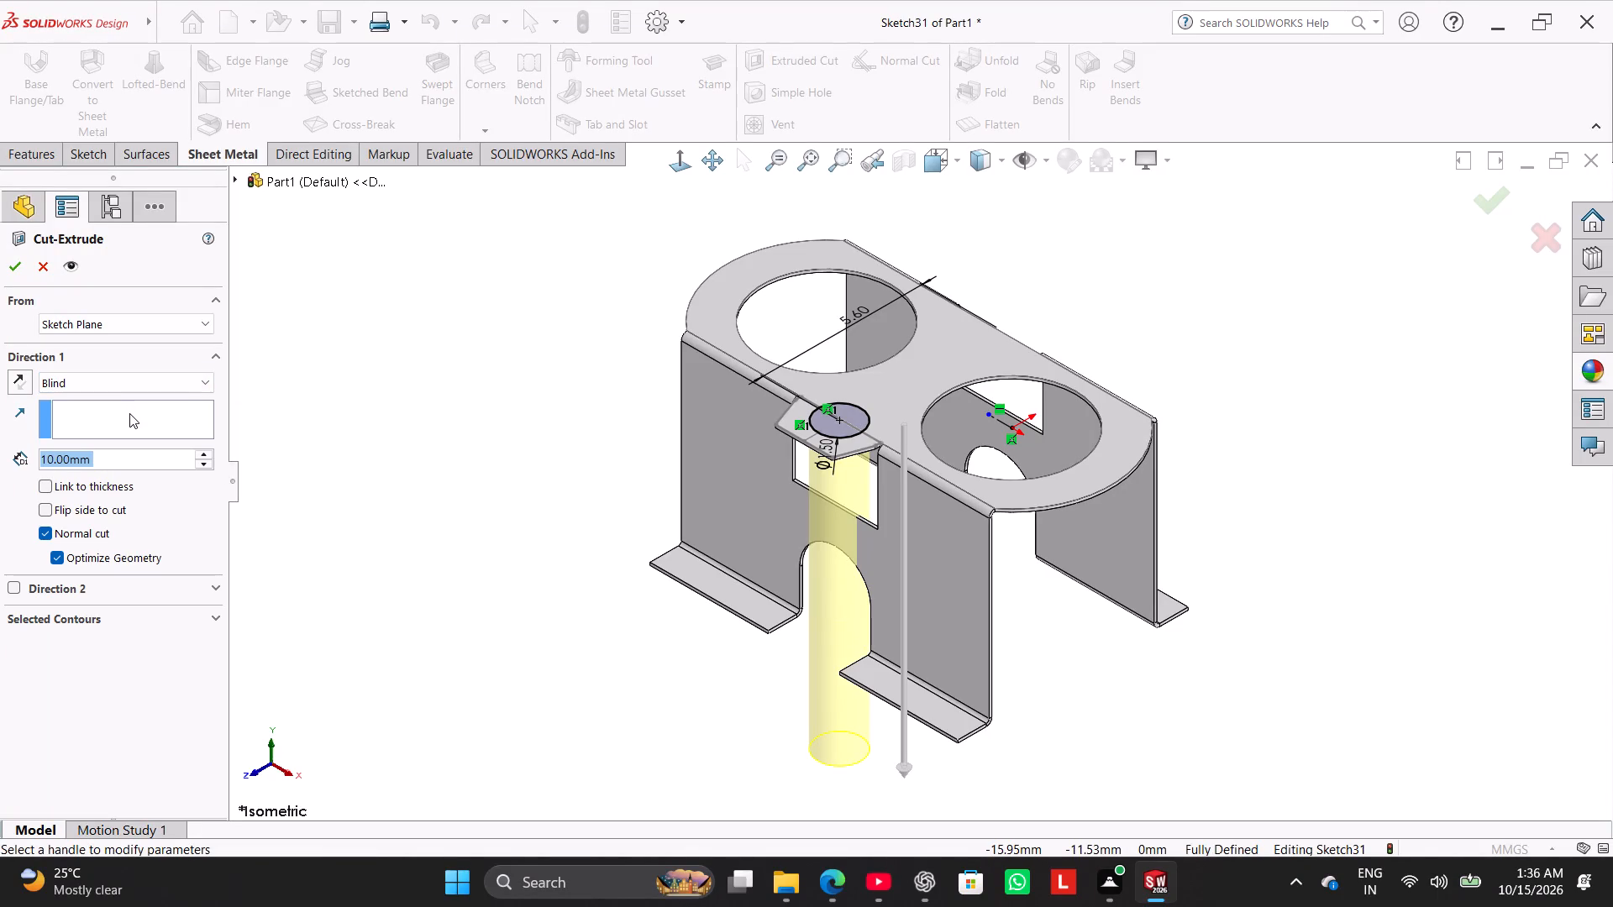
left_click(58, 493)
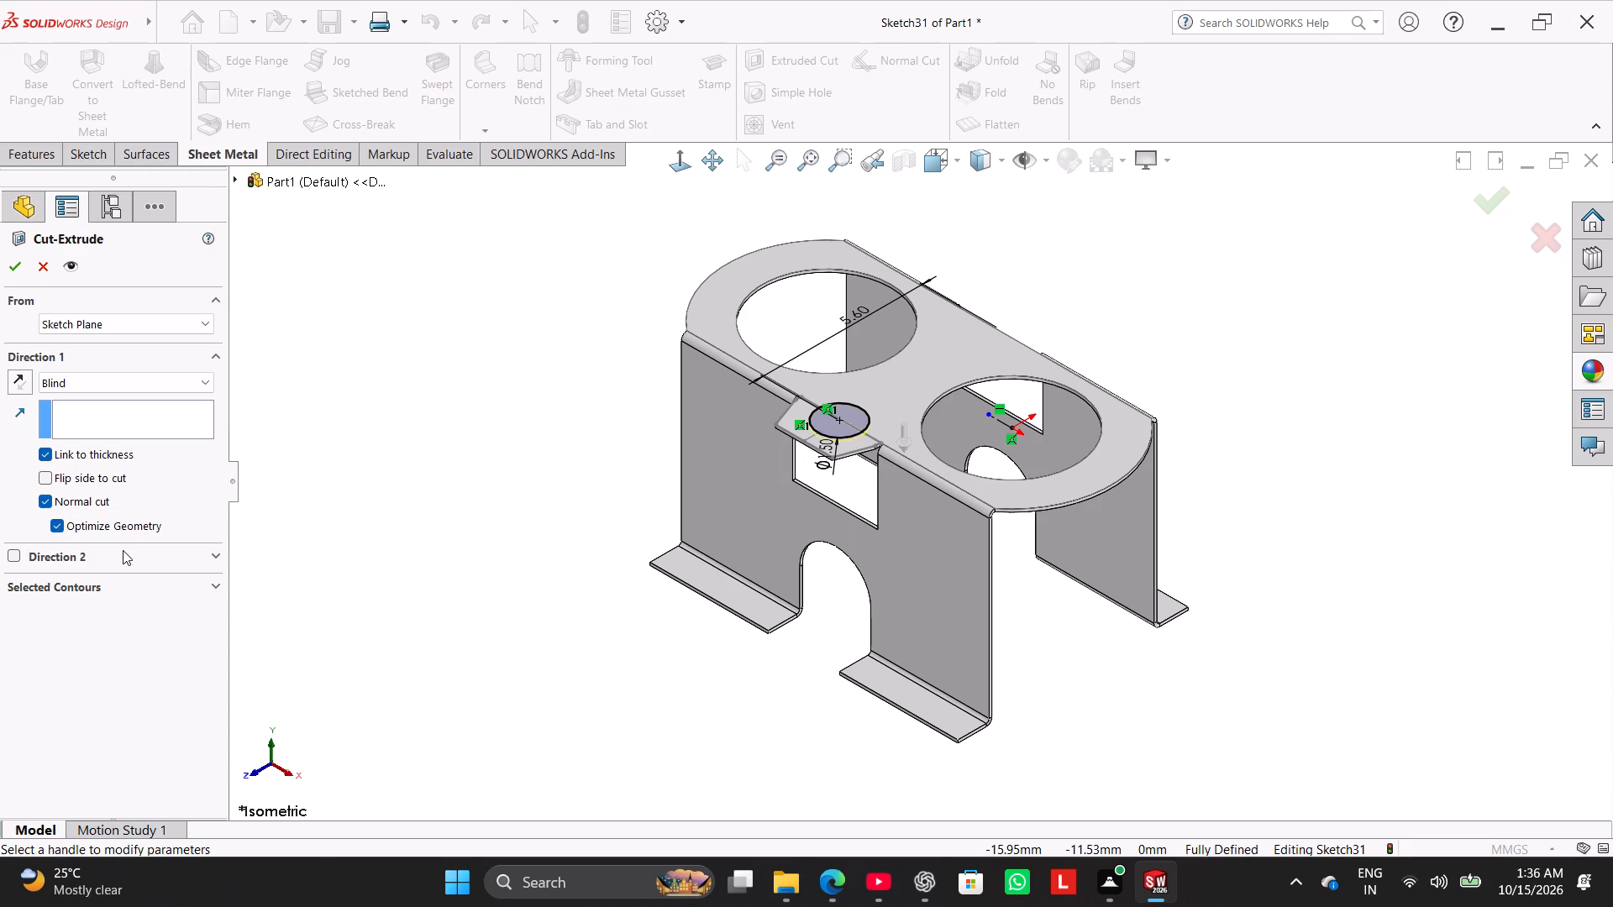
middle_click_drag(610, 595, 628, 490)
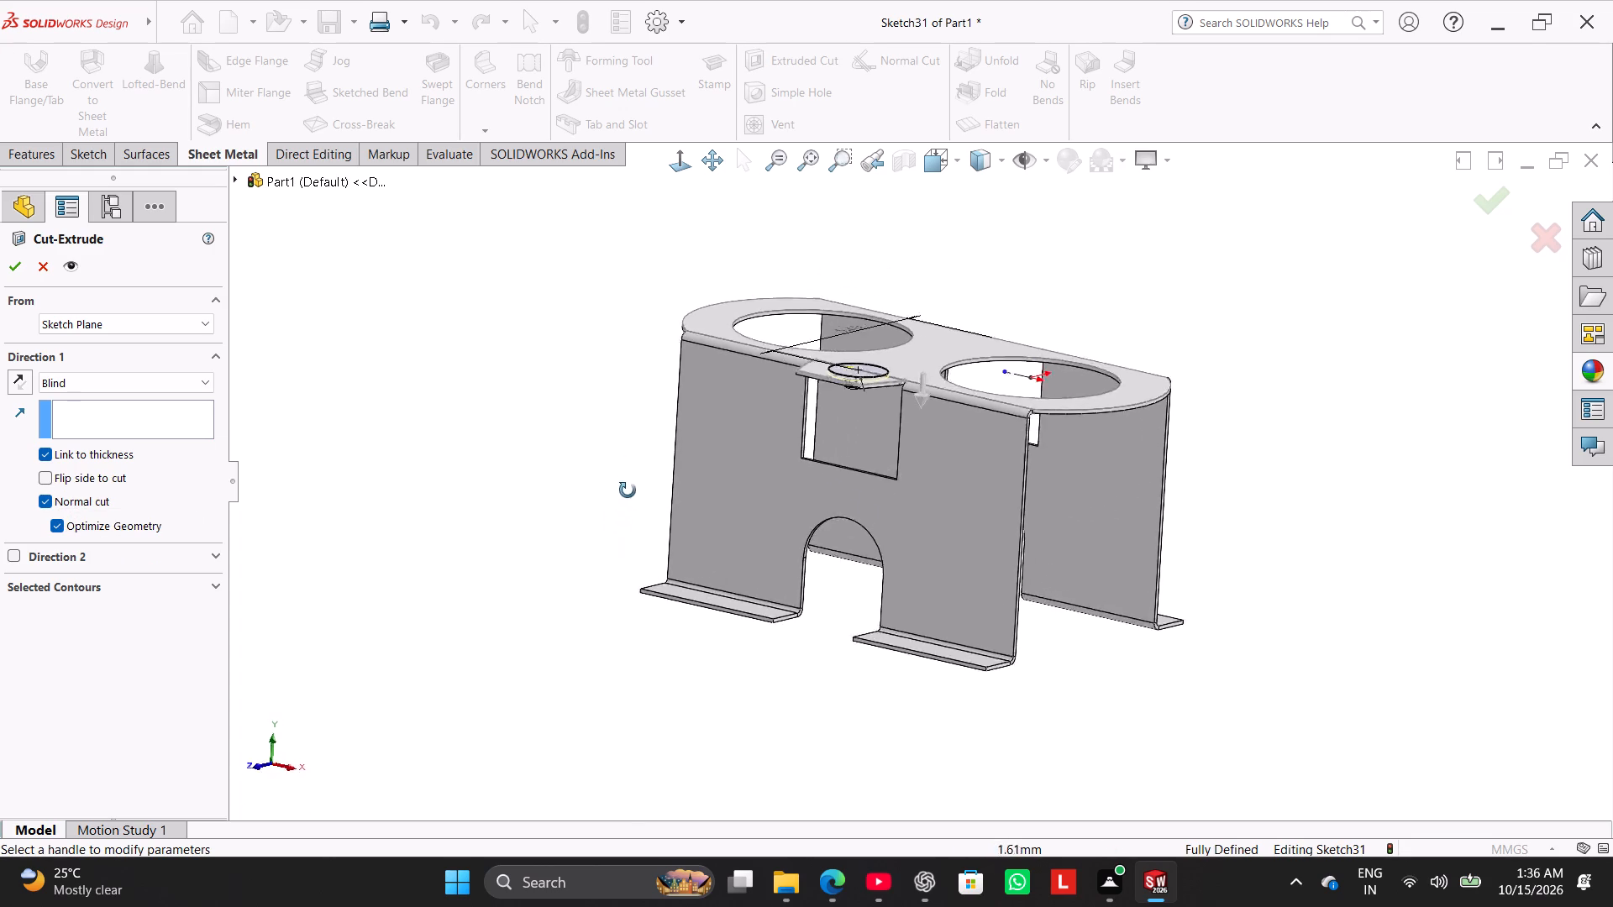
middle_click_drag(628, 490, 587, 576)
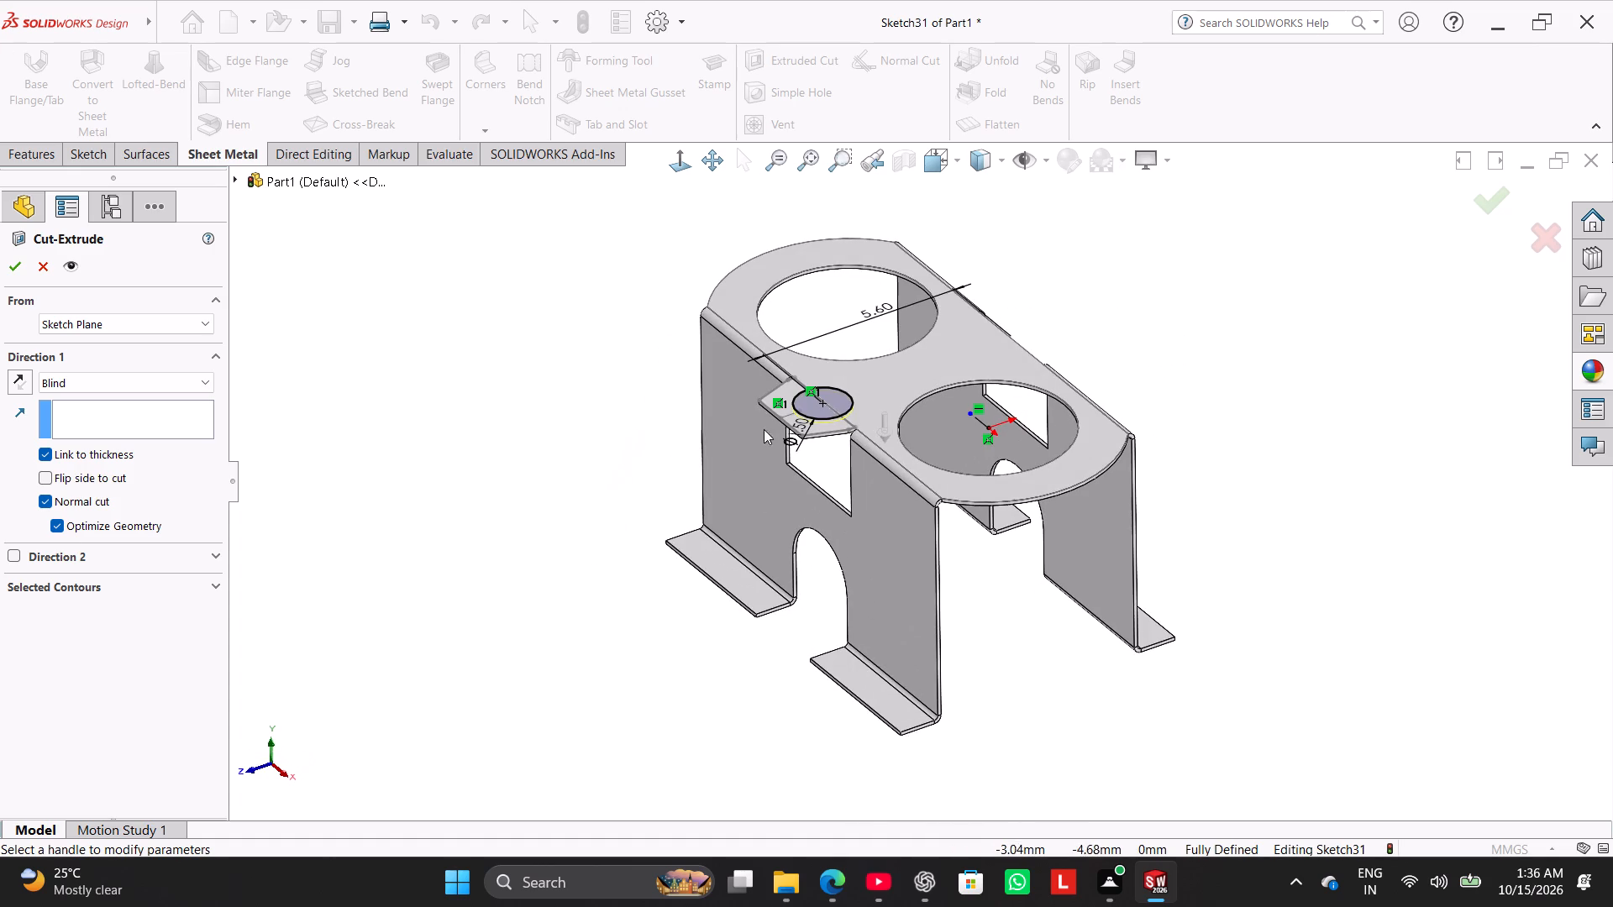
scroll(775, 426, "down", 5)
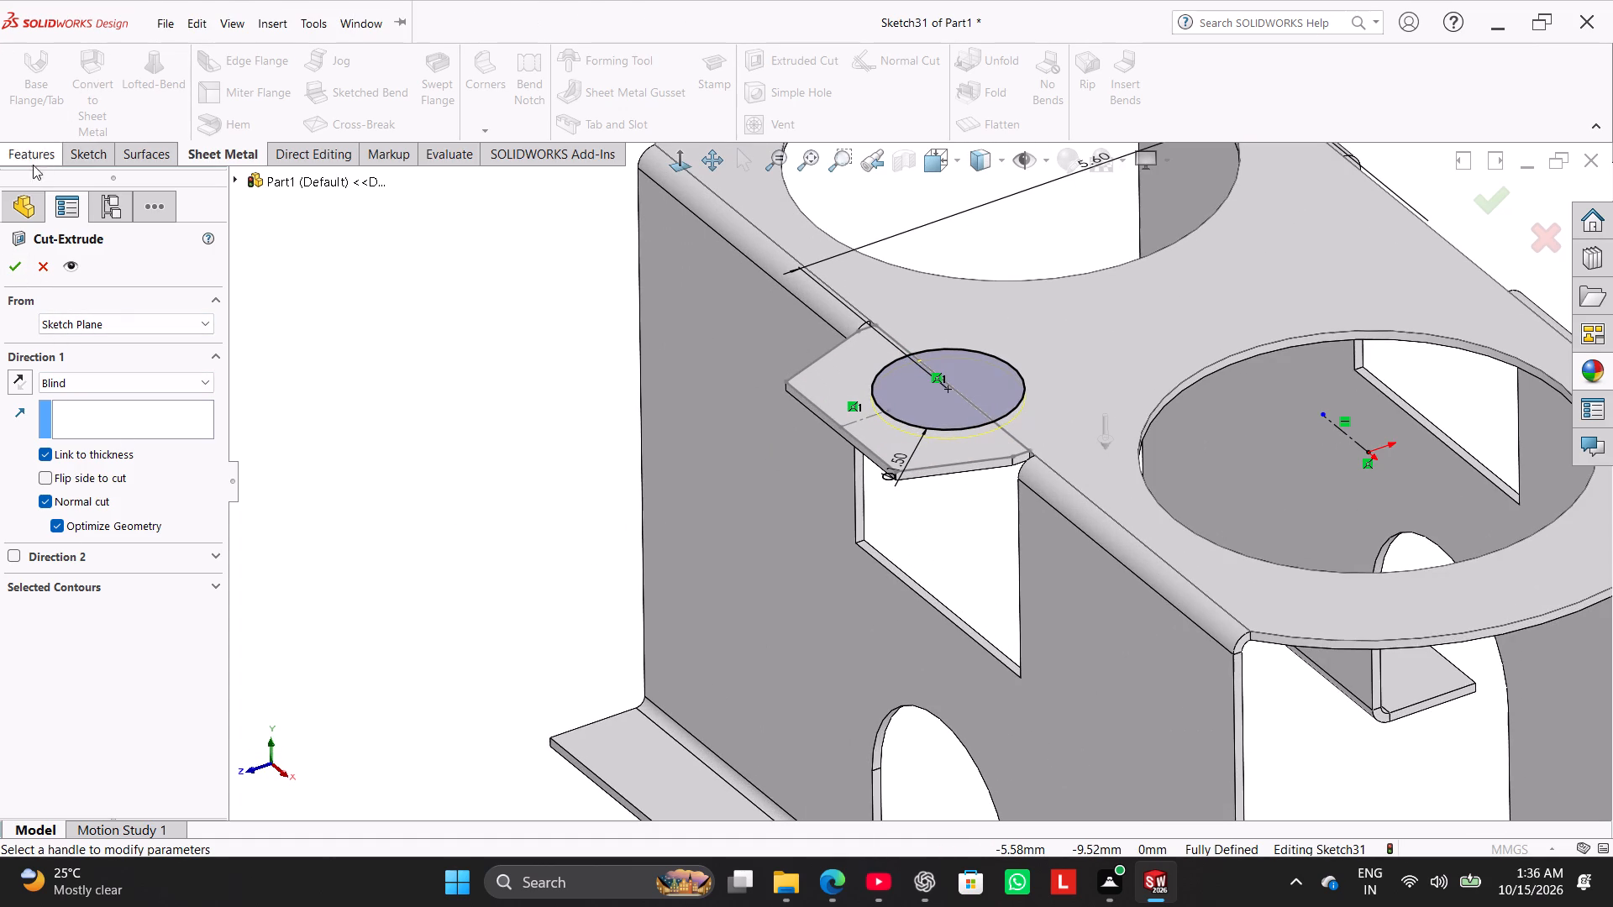
left_click(18, 266)
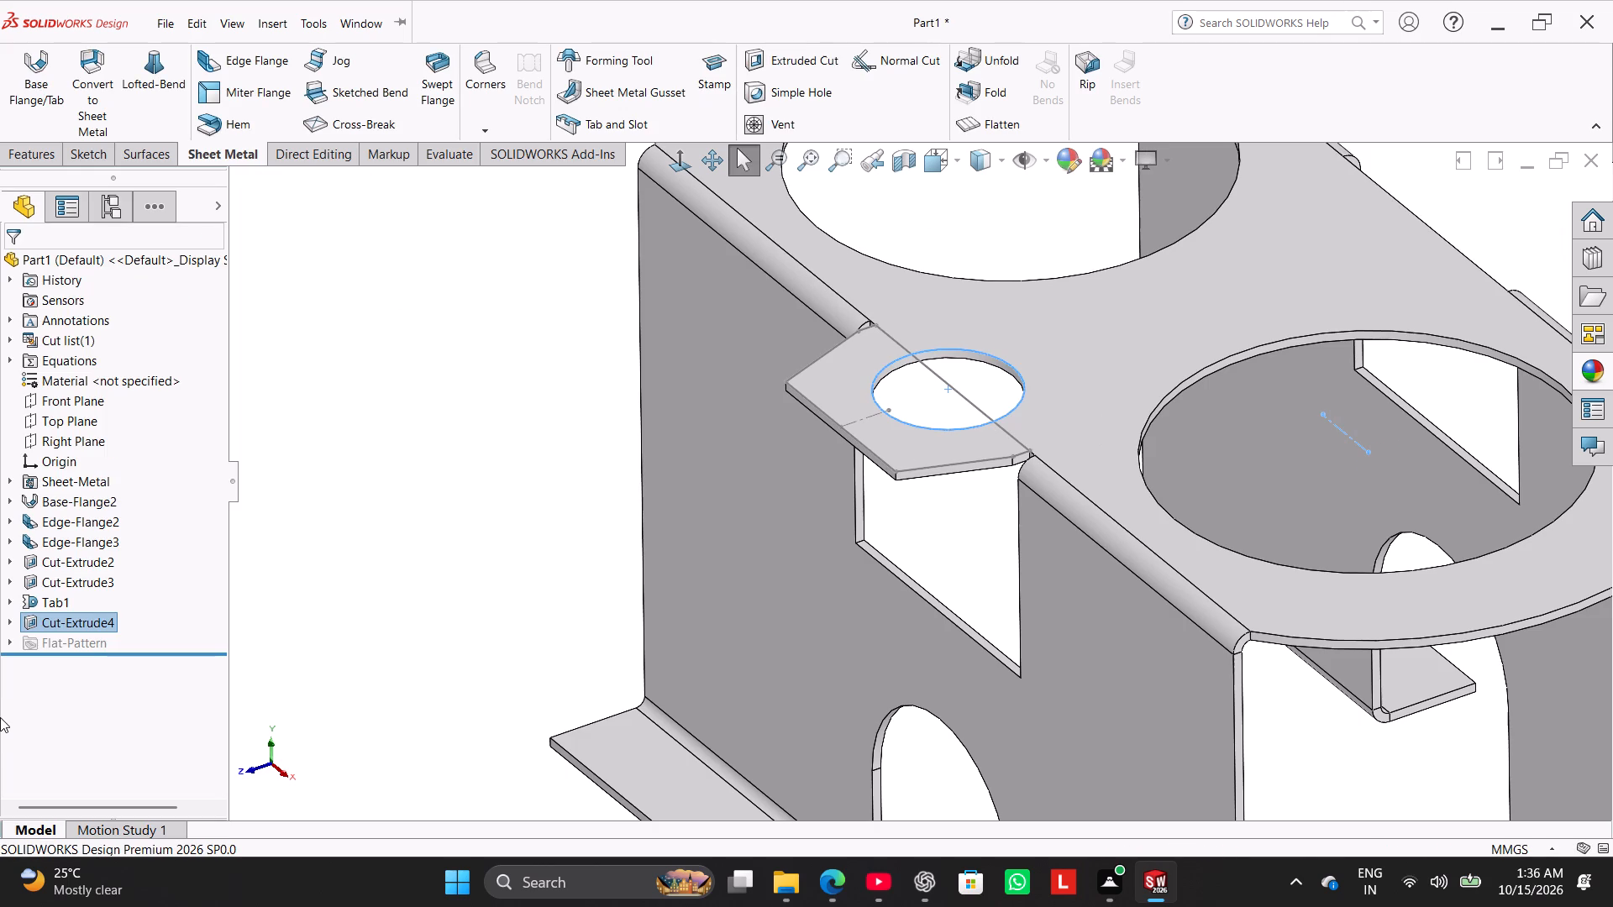
Hide the tapered tab's profile sketch.
scroll(702, 546, "up", 2)
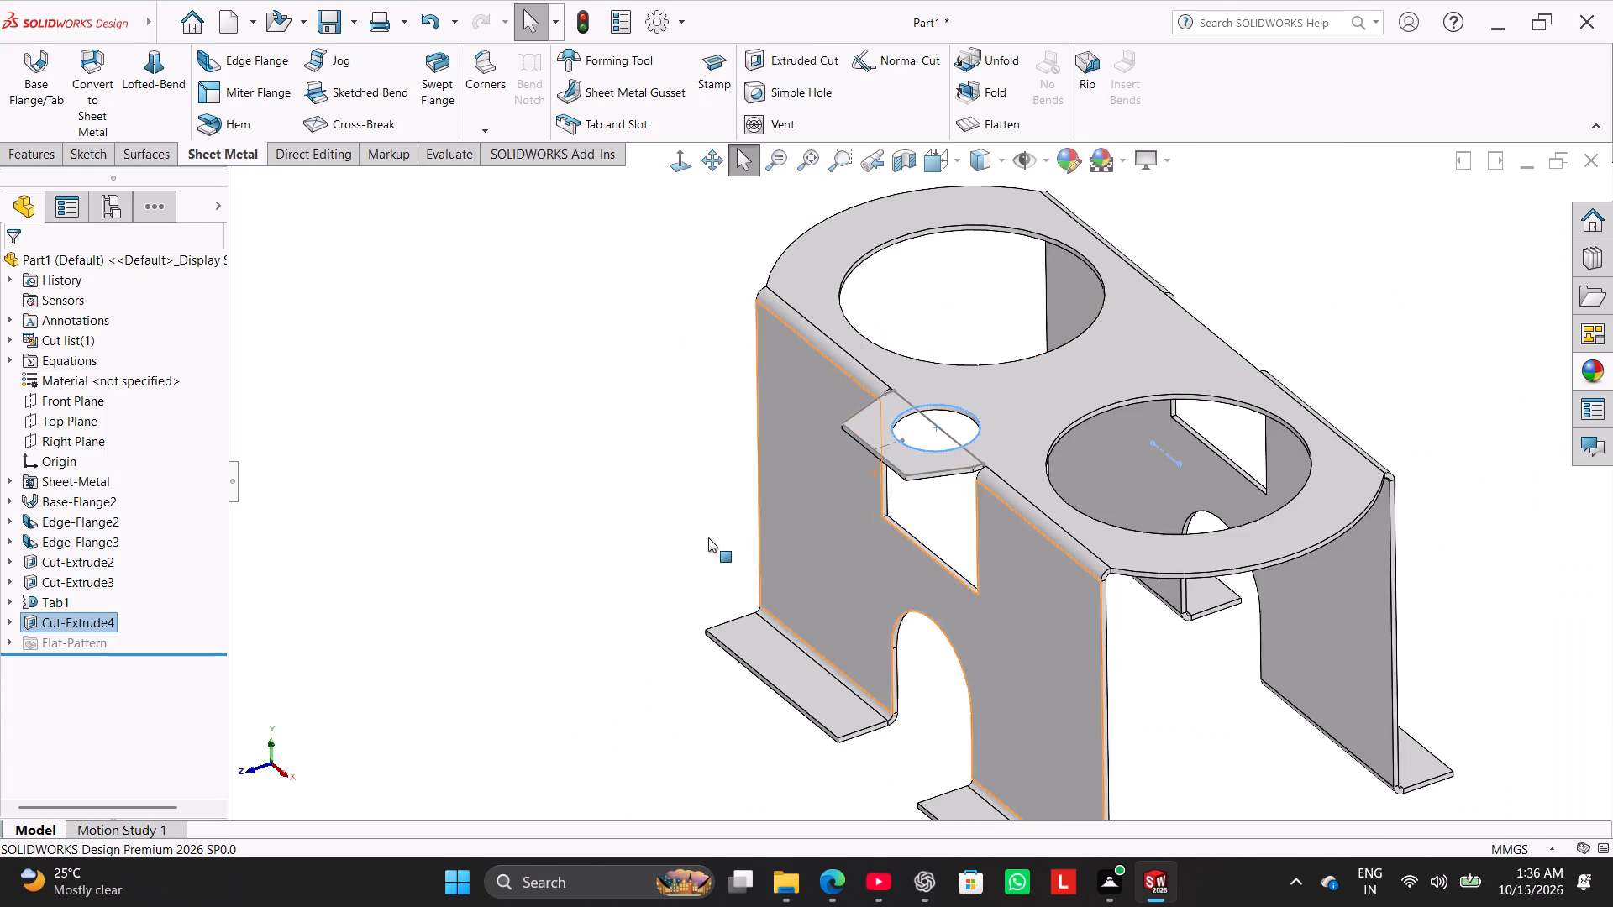
scroll(708, 537, "up", 2)
left_click(420, 549)
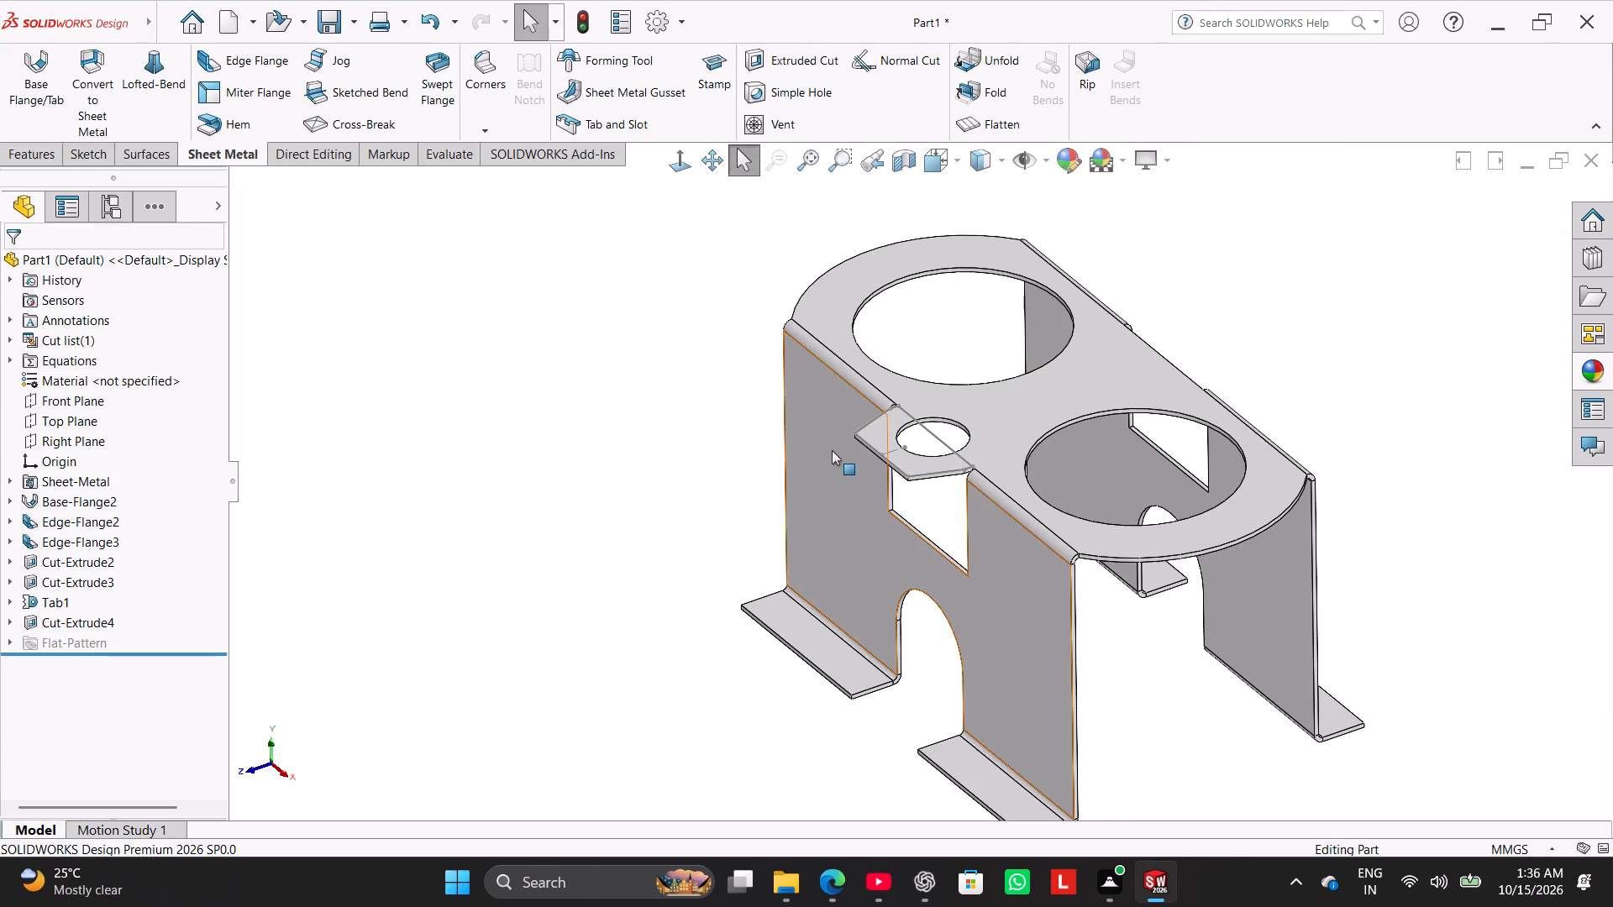
left_click(5, 600)
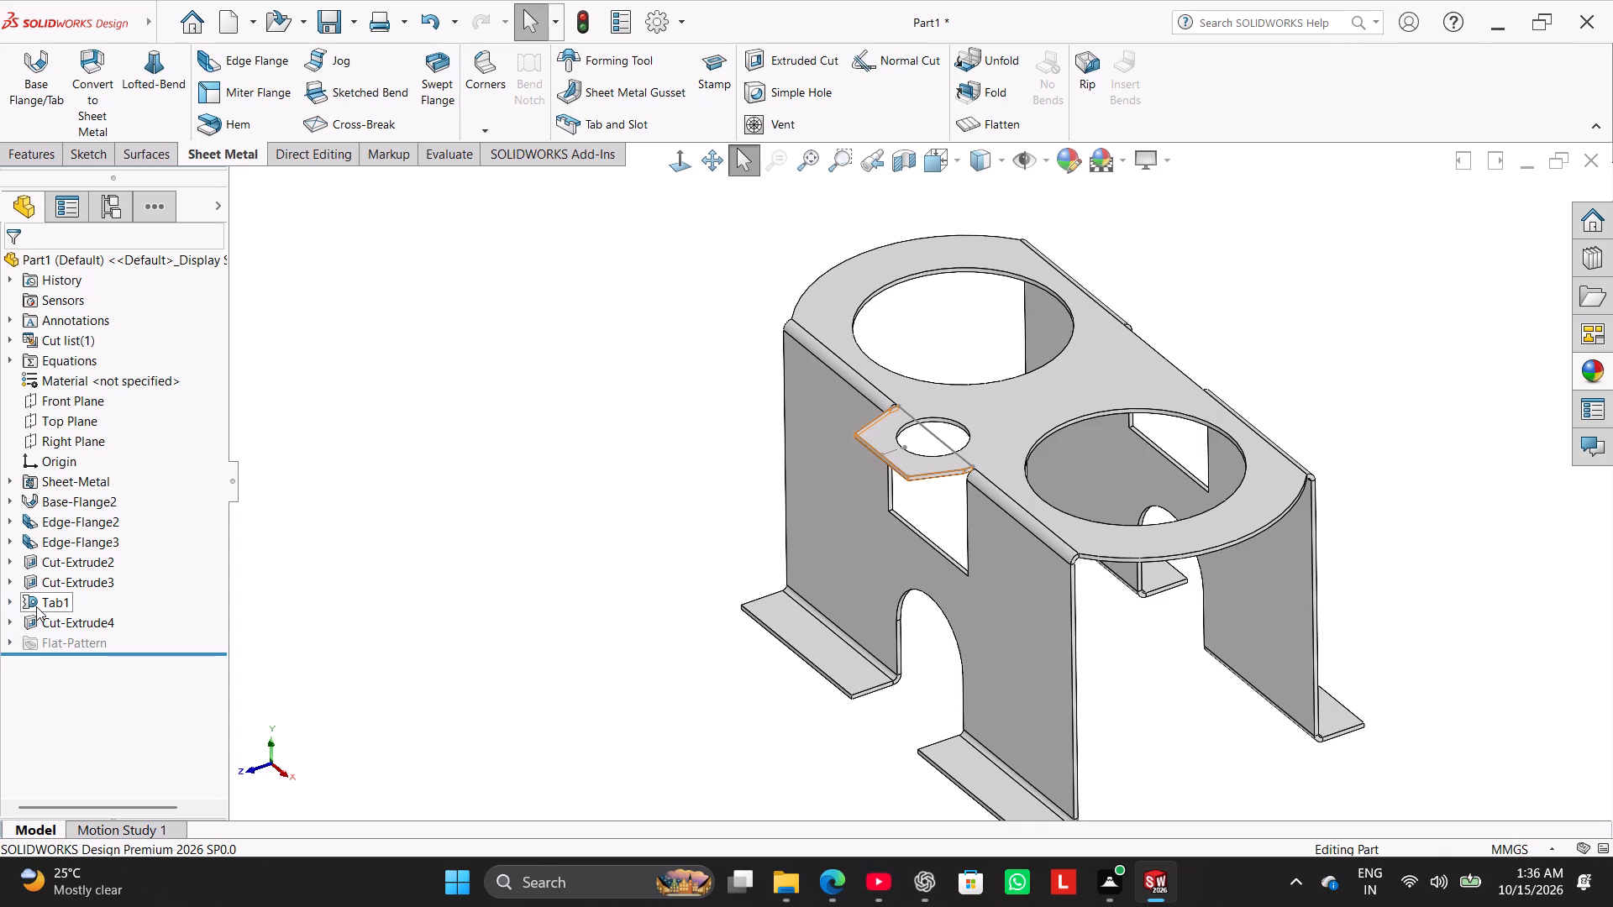
left_click(13, 603)
right_click(64, 625)
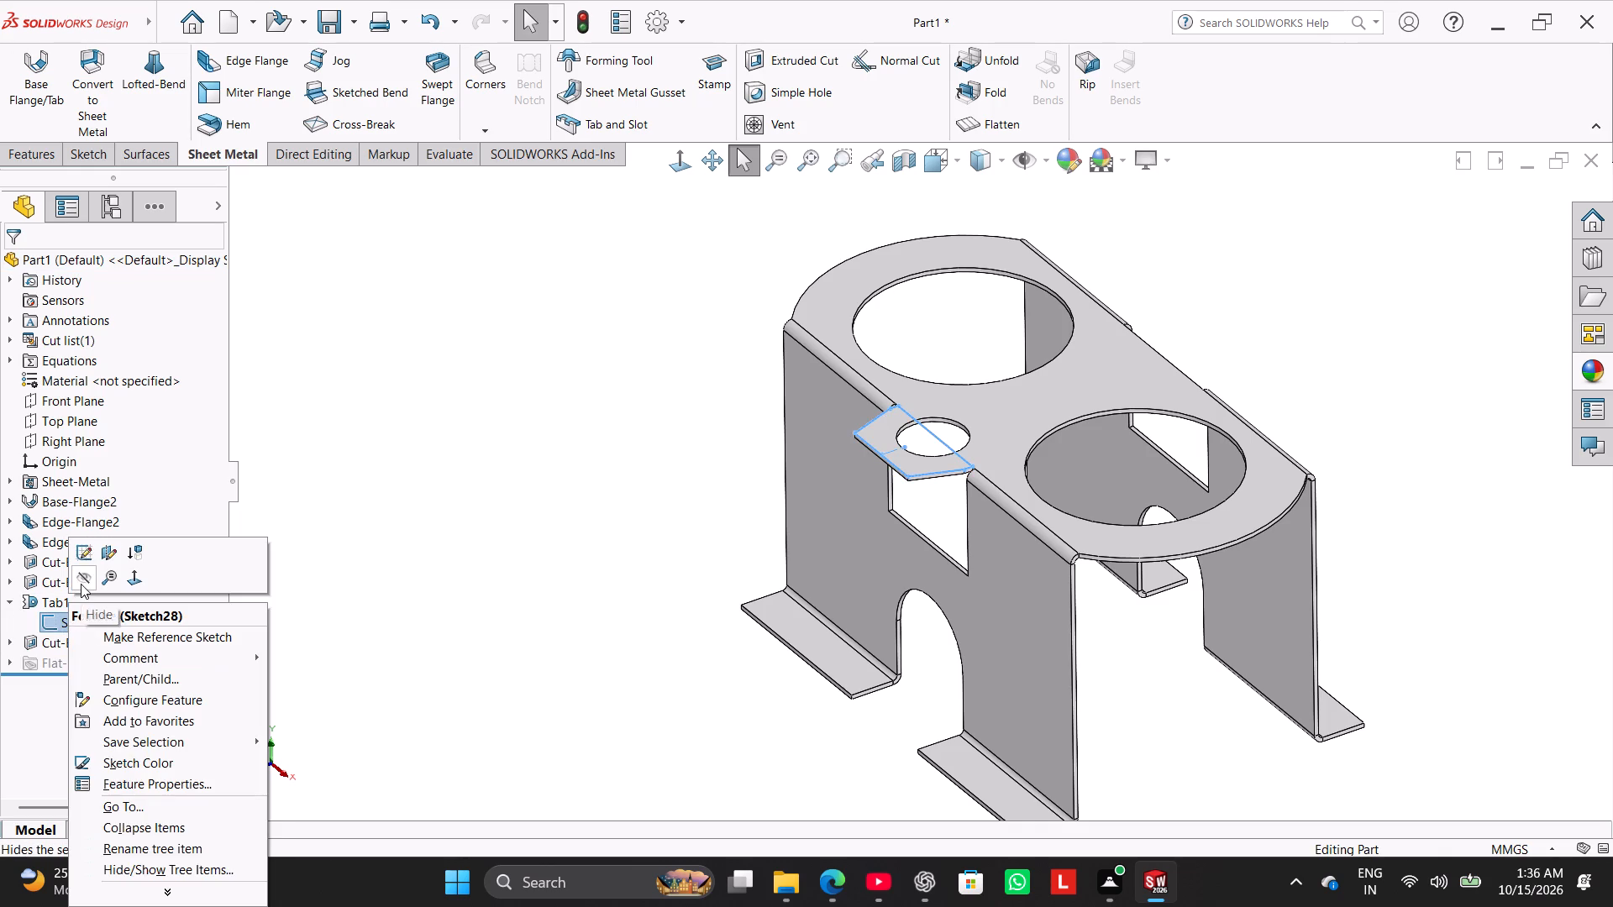
left_click(81, 584)
left_click(444, 553)
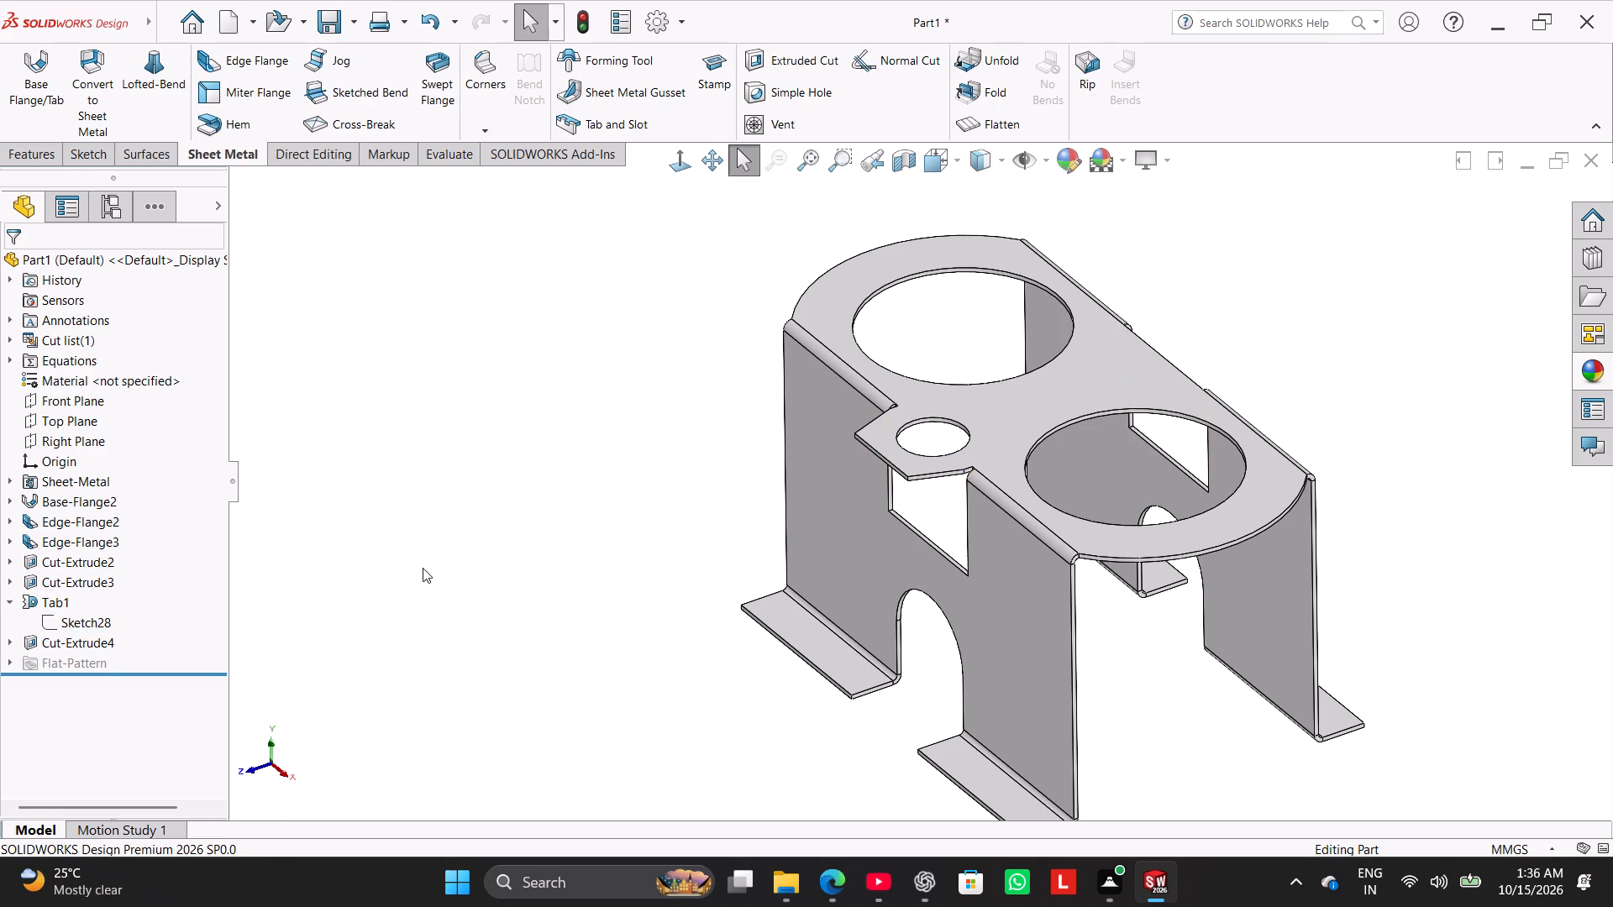
Mirror the tapered tab and its hole cut about the Front Plane to the opposite side of the top plate.
left_click(5, 601)
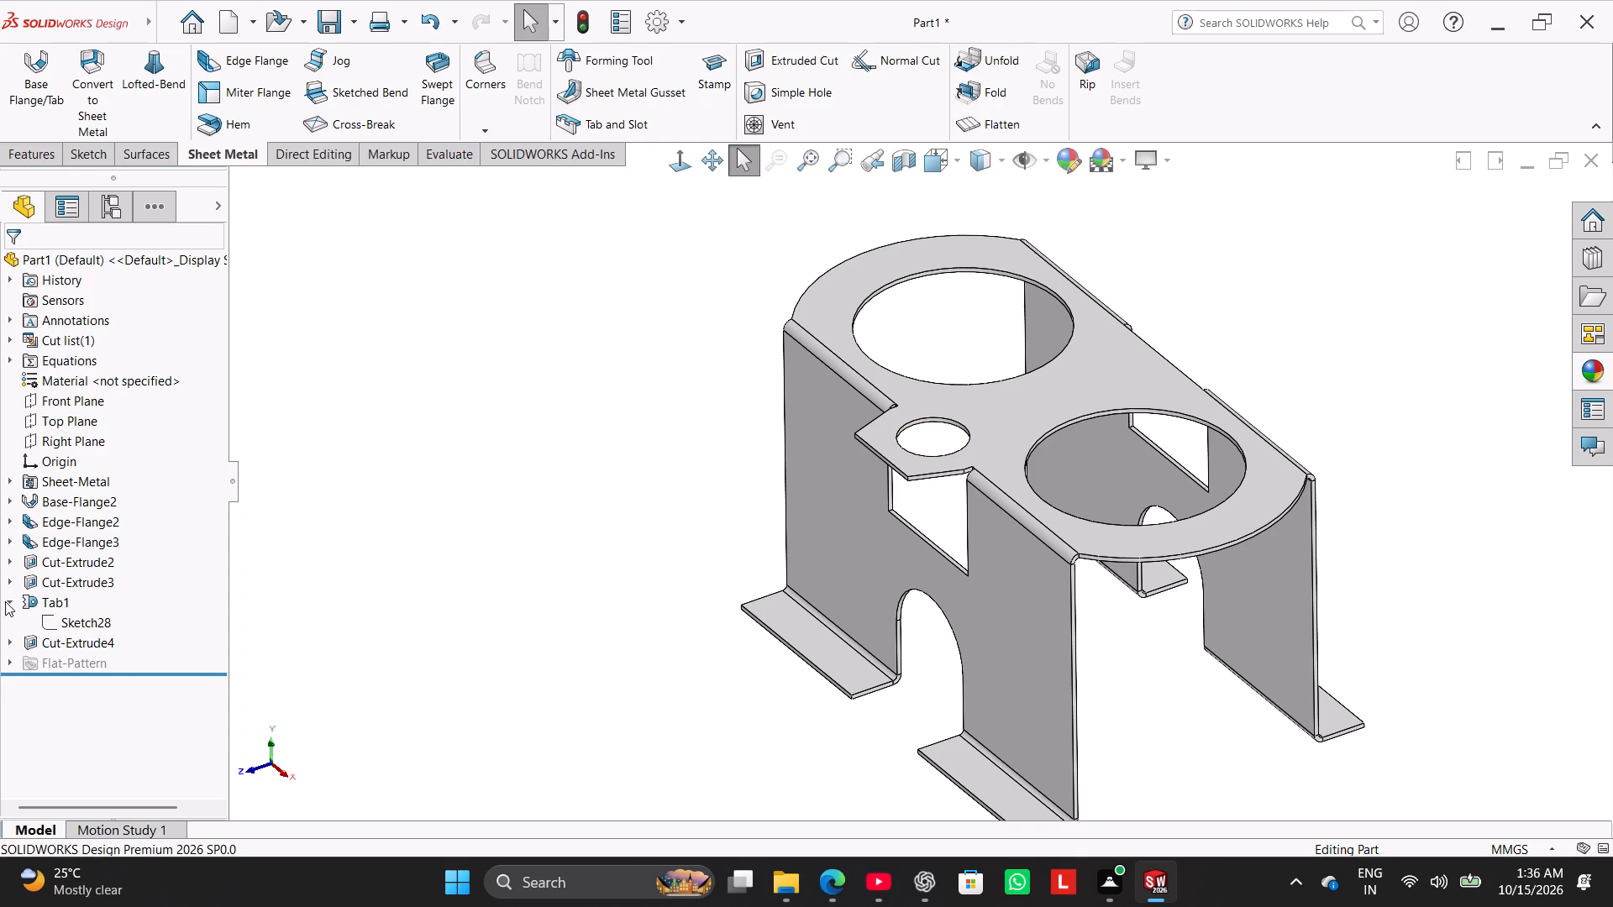
left_click(10, 604)
left_click(42, 621, "ctrl")
left_click(45, 606, "ctrl")
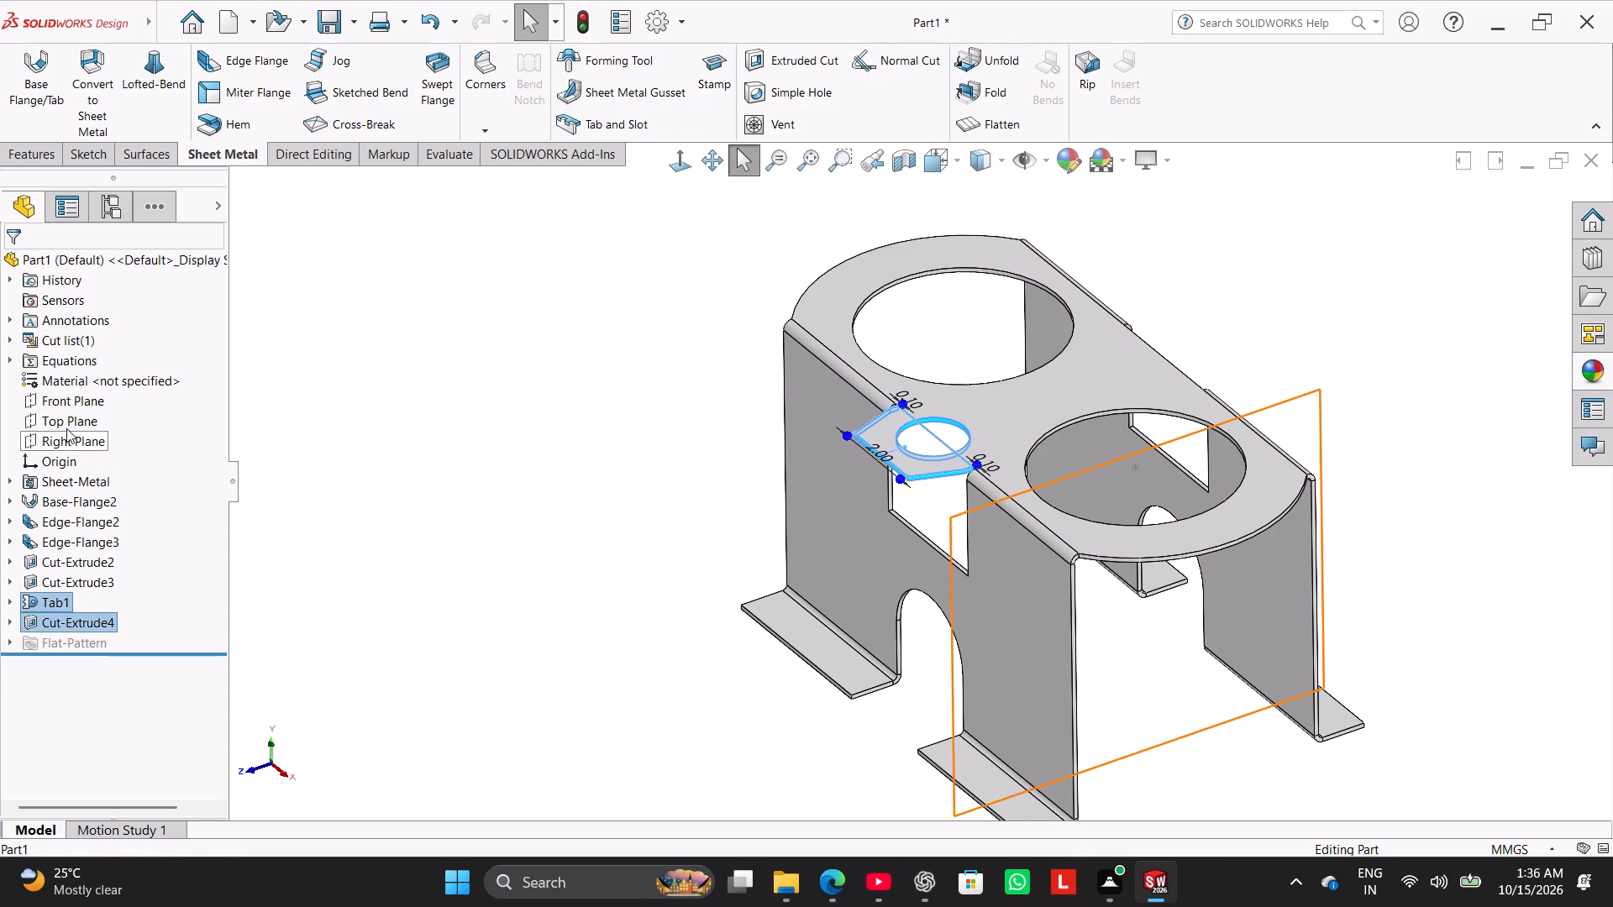
left_click(71, 401, "ctrl")
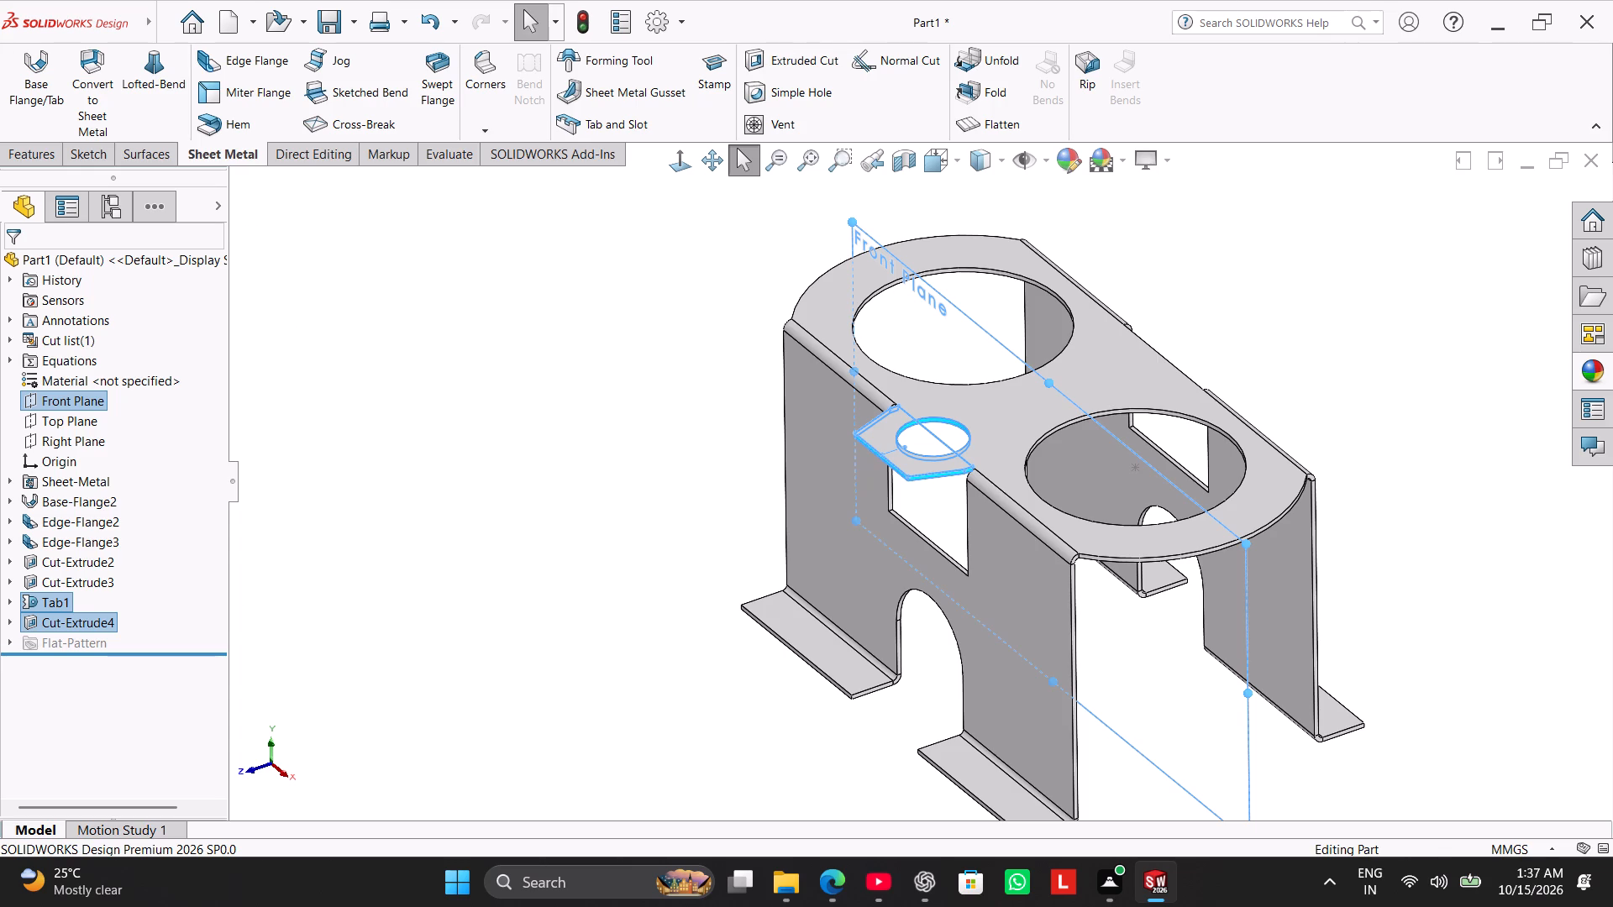
left_click(45, 159, "ctrl")
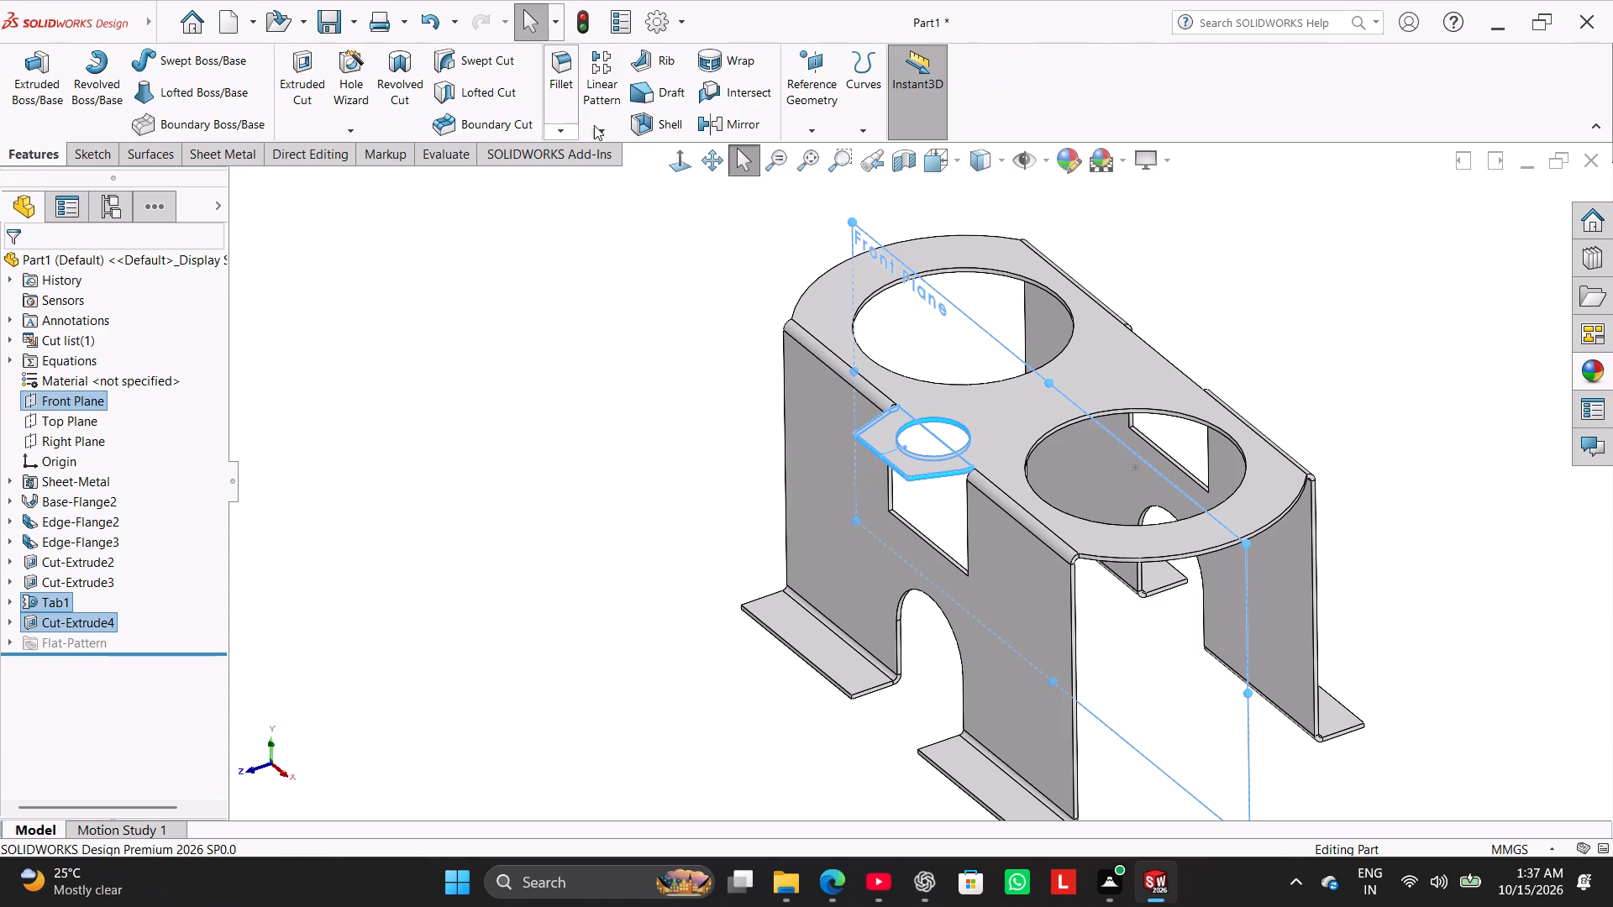
left_click(722, 115, "ctrl")
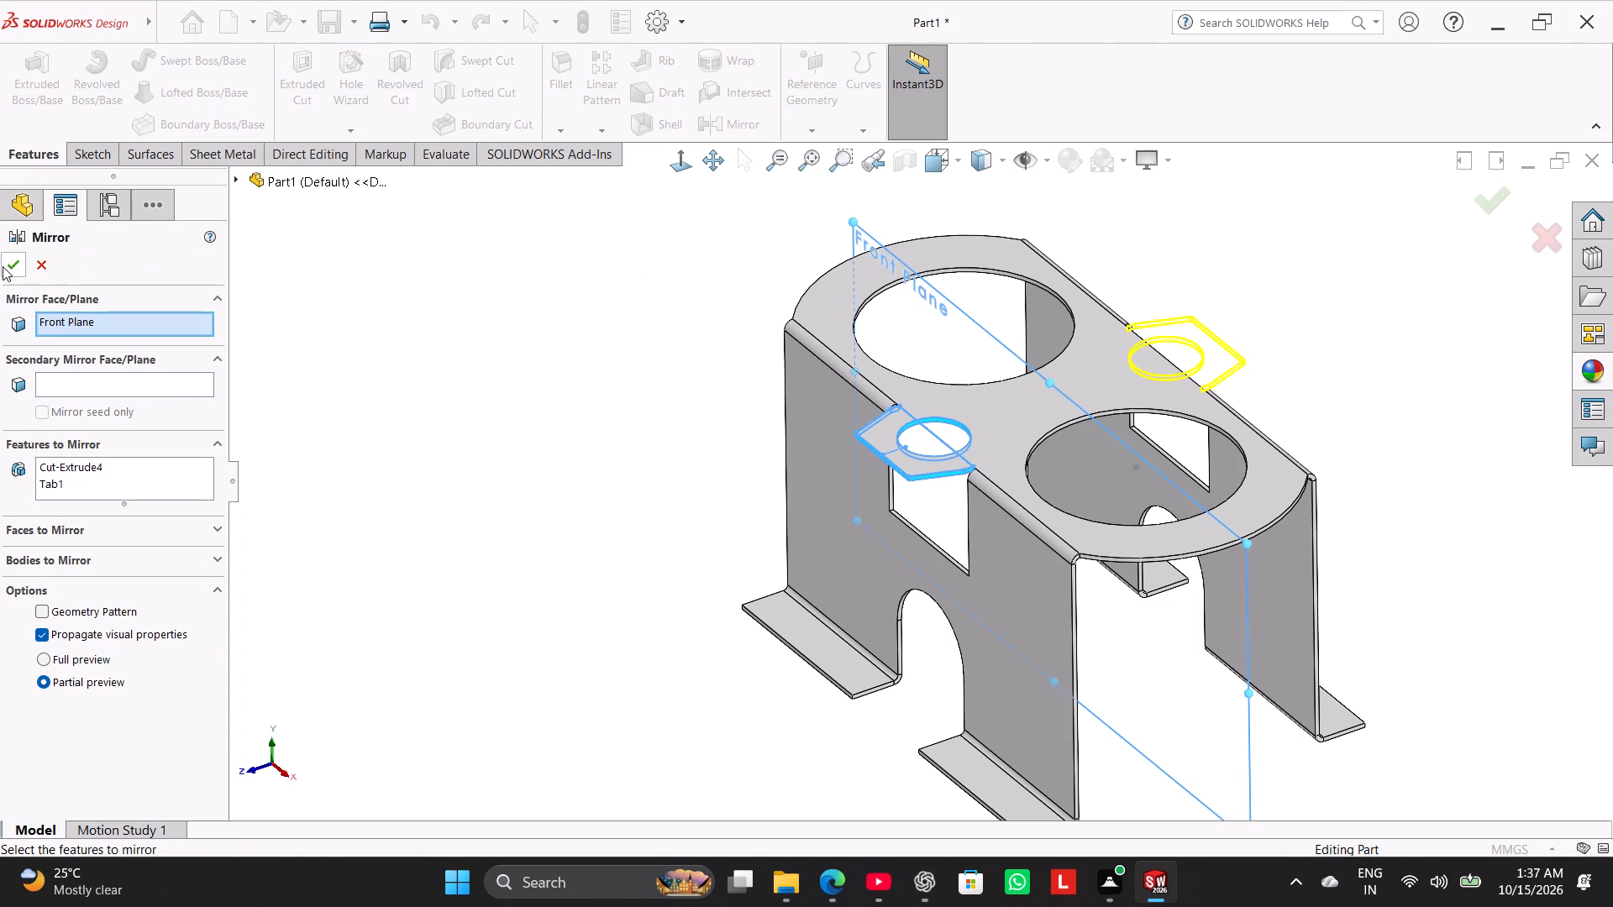
left_click(3, 266)
left_click(428, 354)
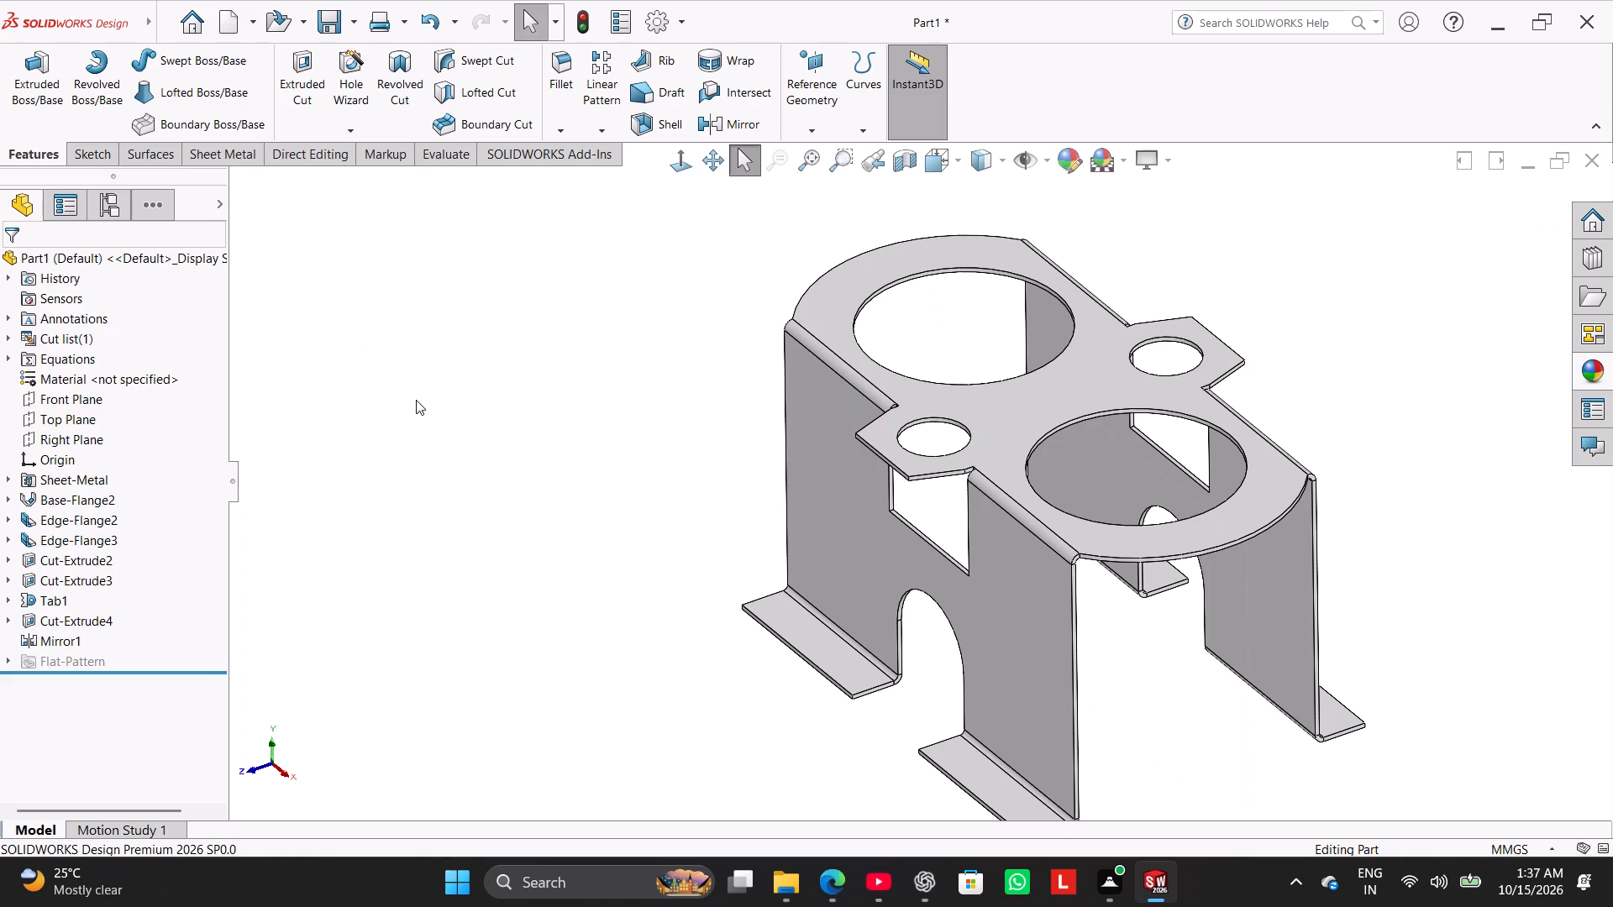
Examine the mirrored tab and hole from the top, isometric and tilted views.
right_click_drag(494, 448, 714, 351)
right_click_drag(714, 351, 815, 312)
left_click(559, 418)
middle_click_drag(559, 418, 591, 458)
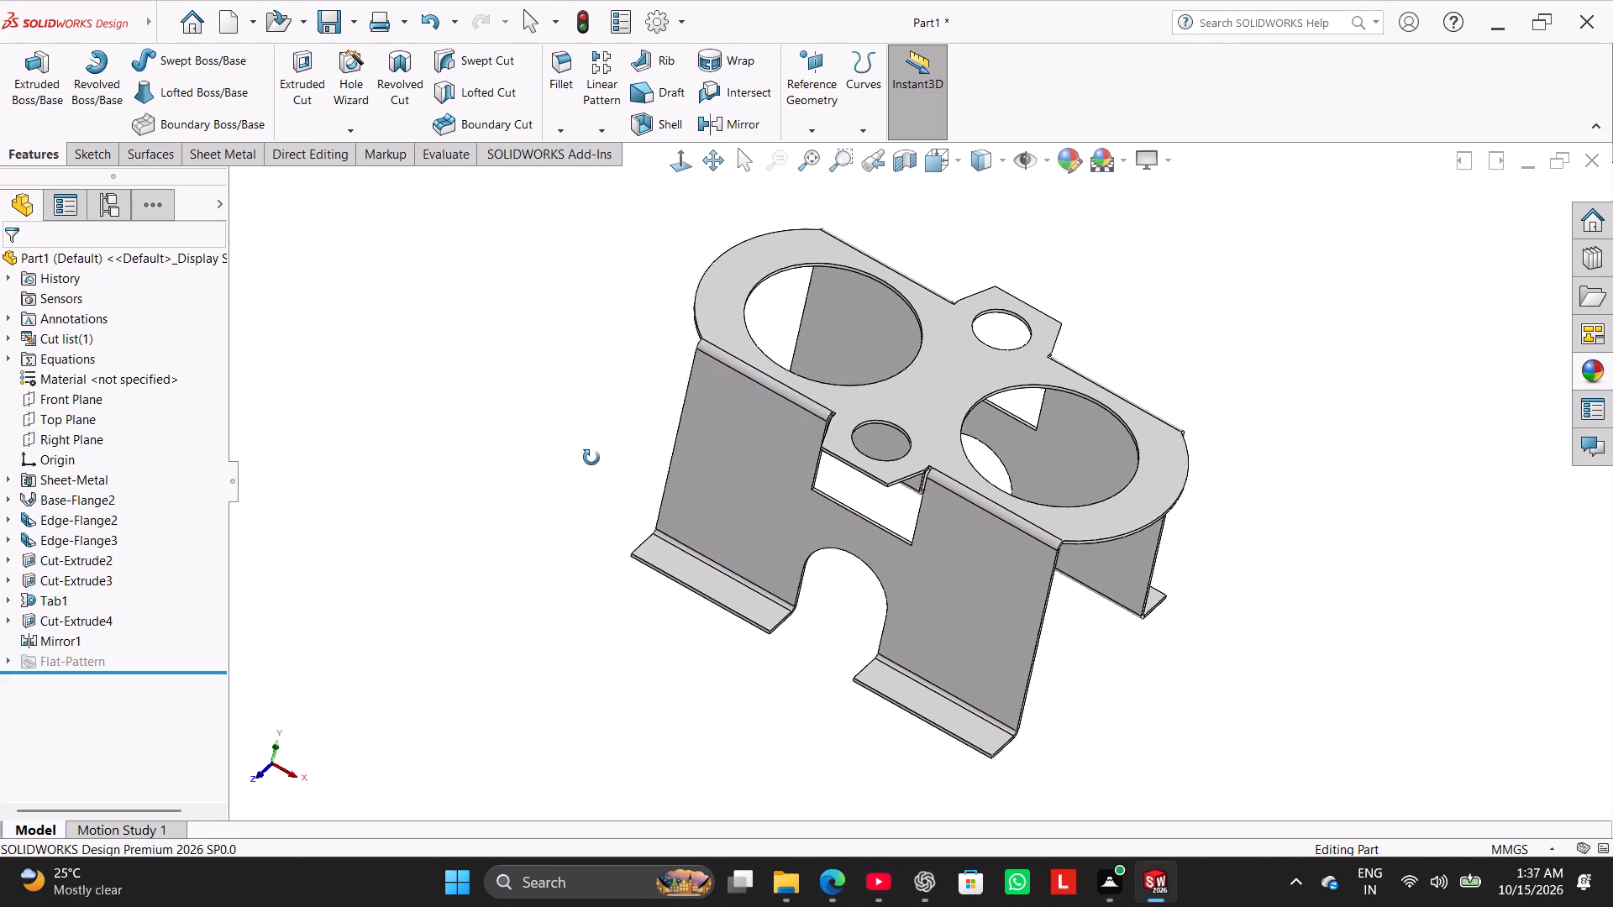
middle_click_drag(591, 458, 630, 552)
right_click_drag(596, 537, 625, 439)
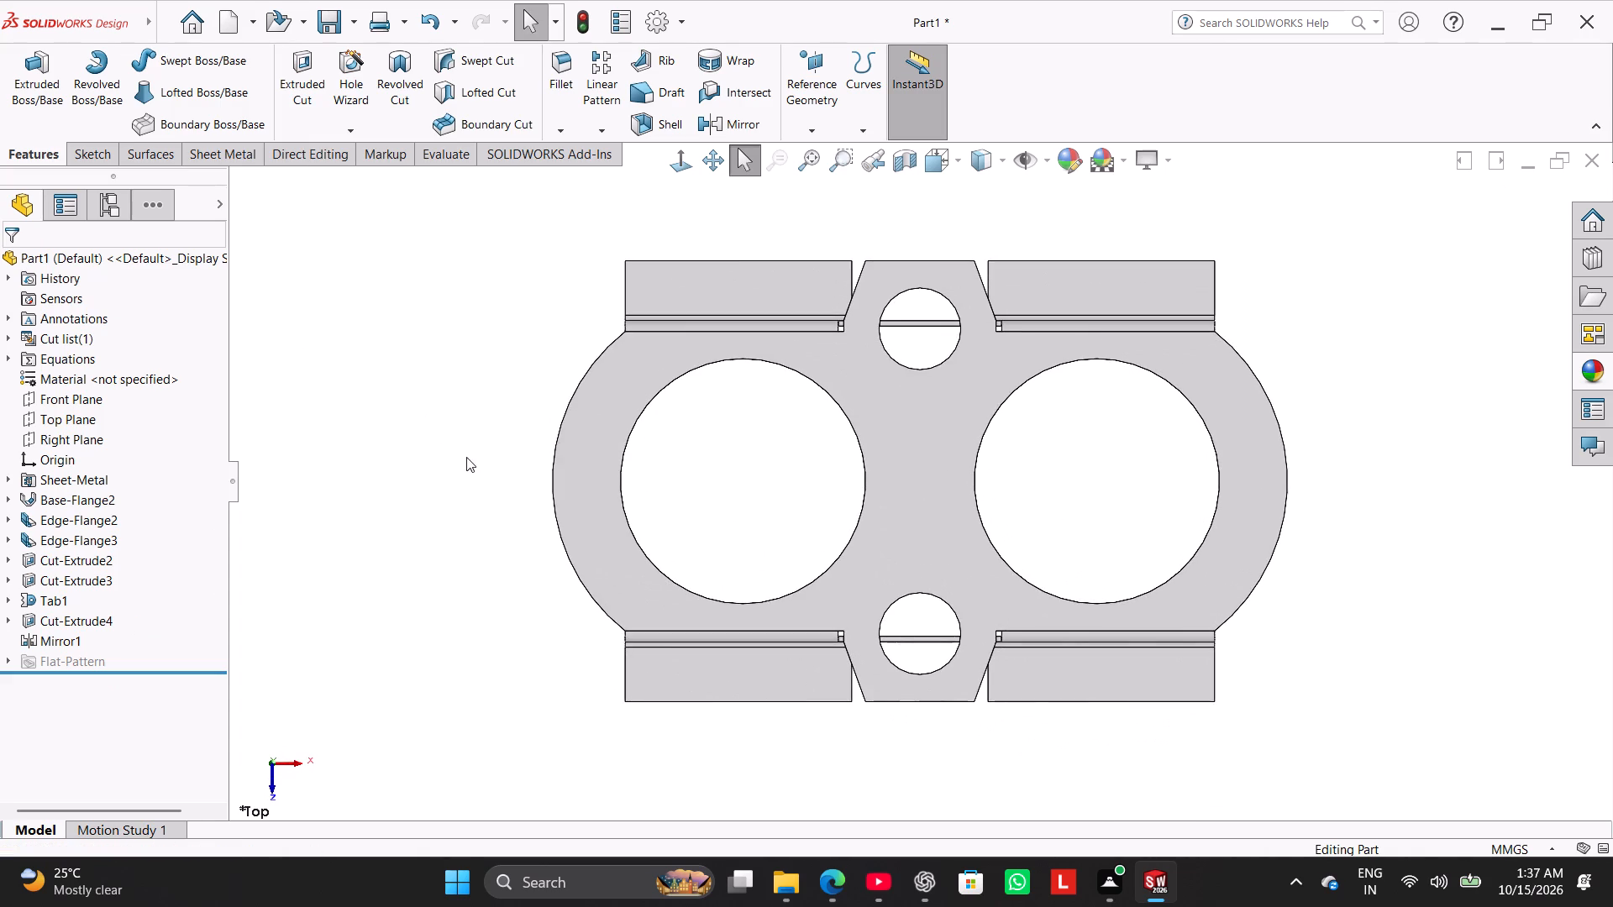
right_click_drag(466, 459, 541, 354)
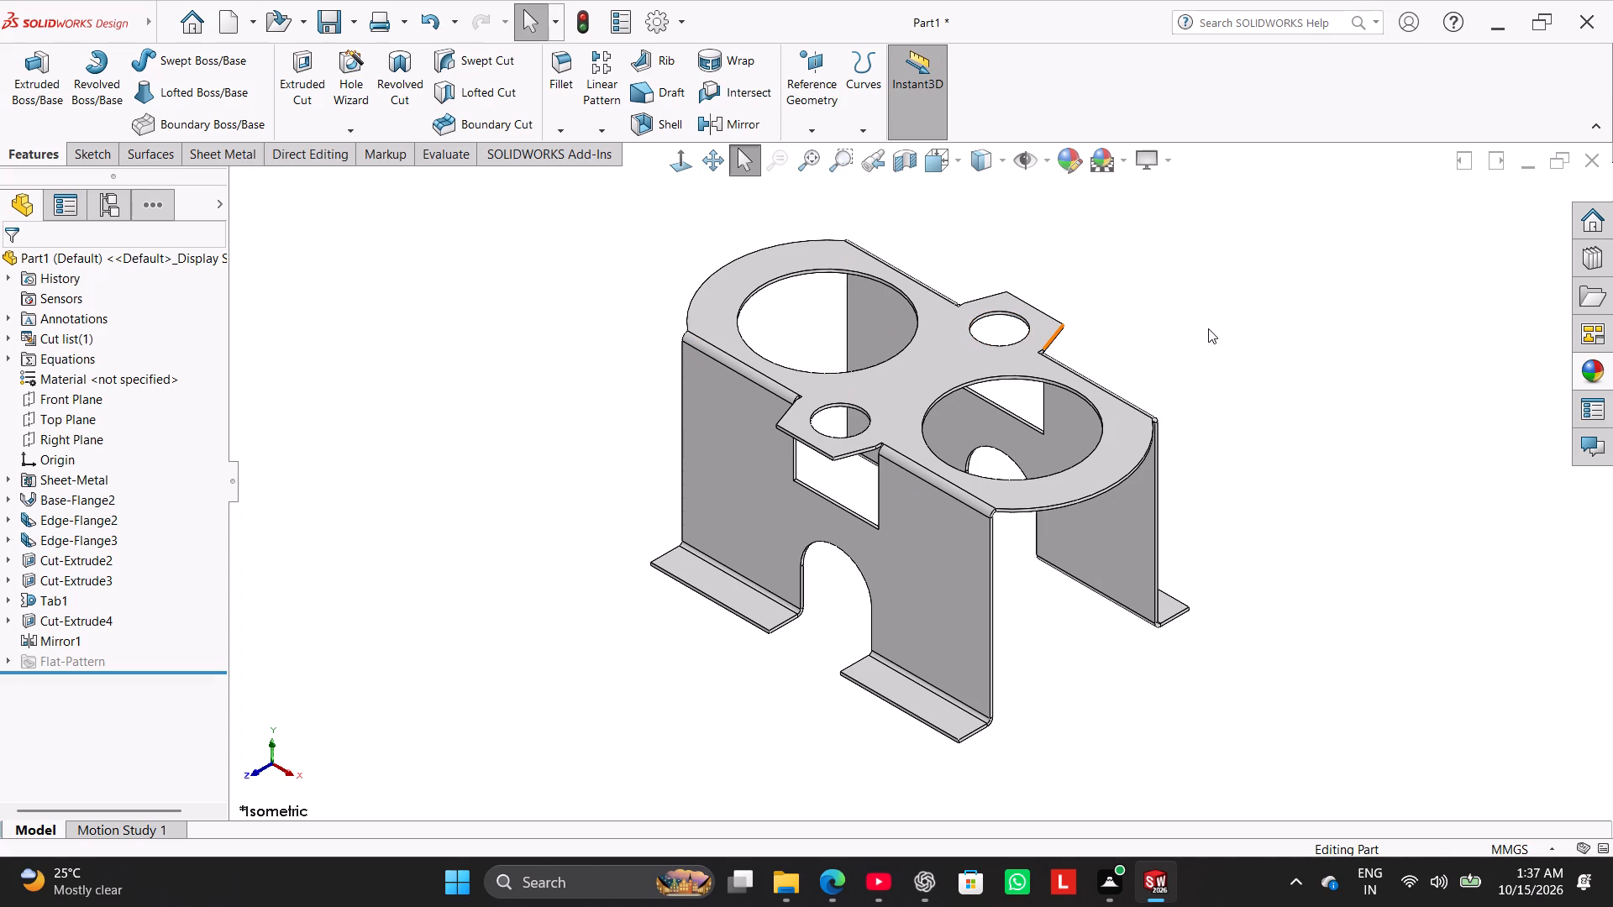
middle_click_drag(1208, 328, 1209, 484)
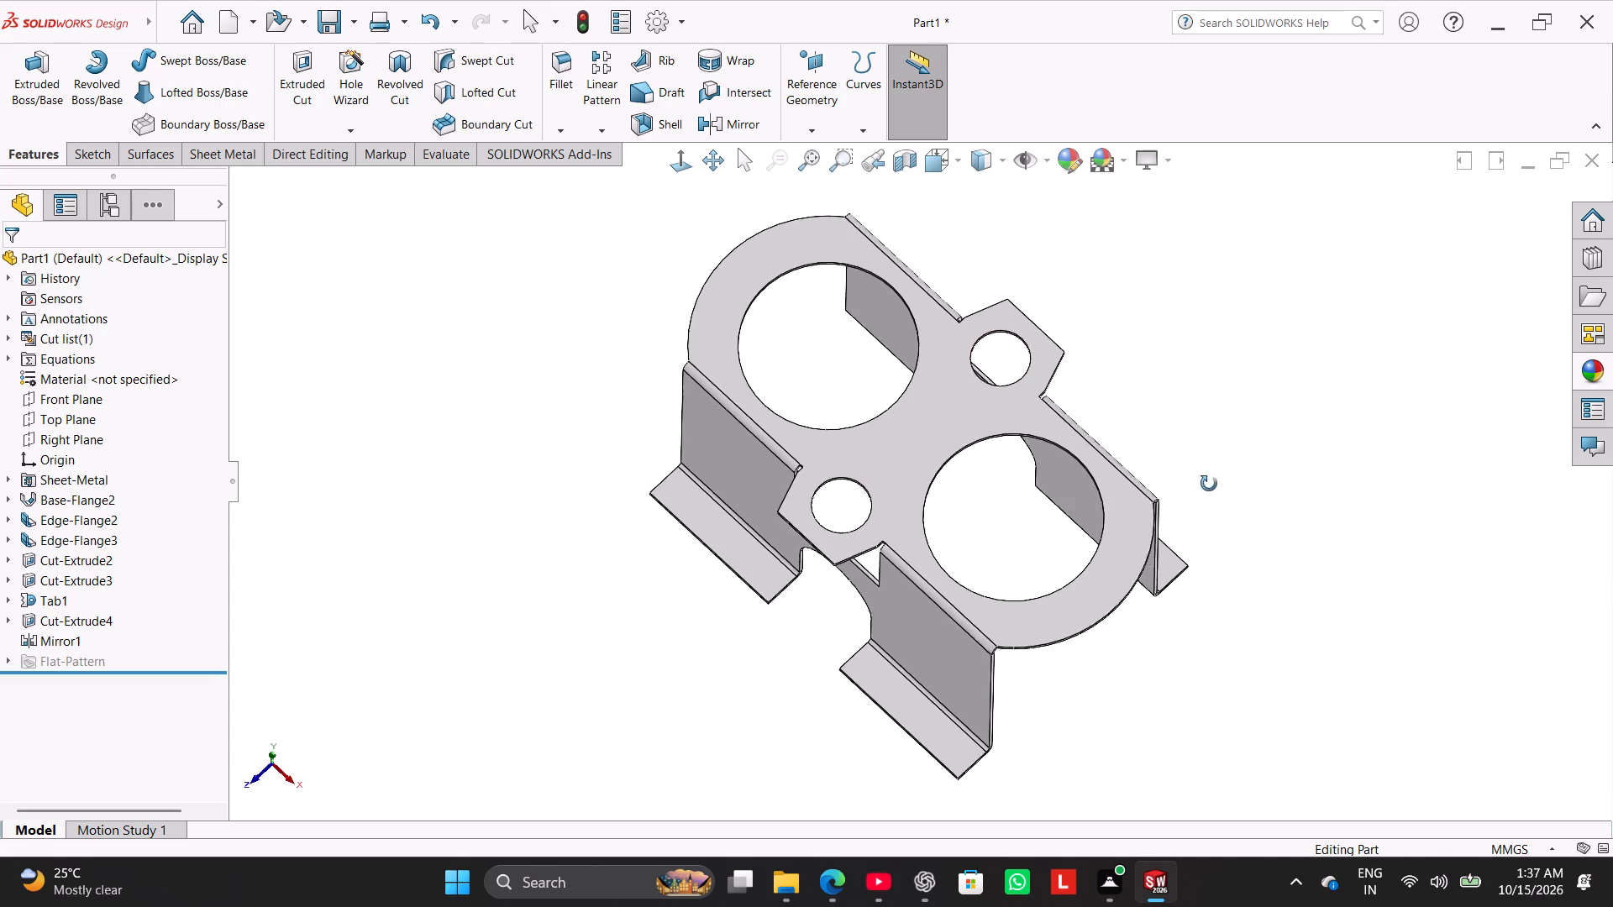
middle_click_drag(1209, 484, 1211, 509)
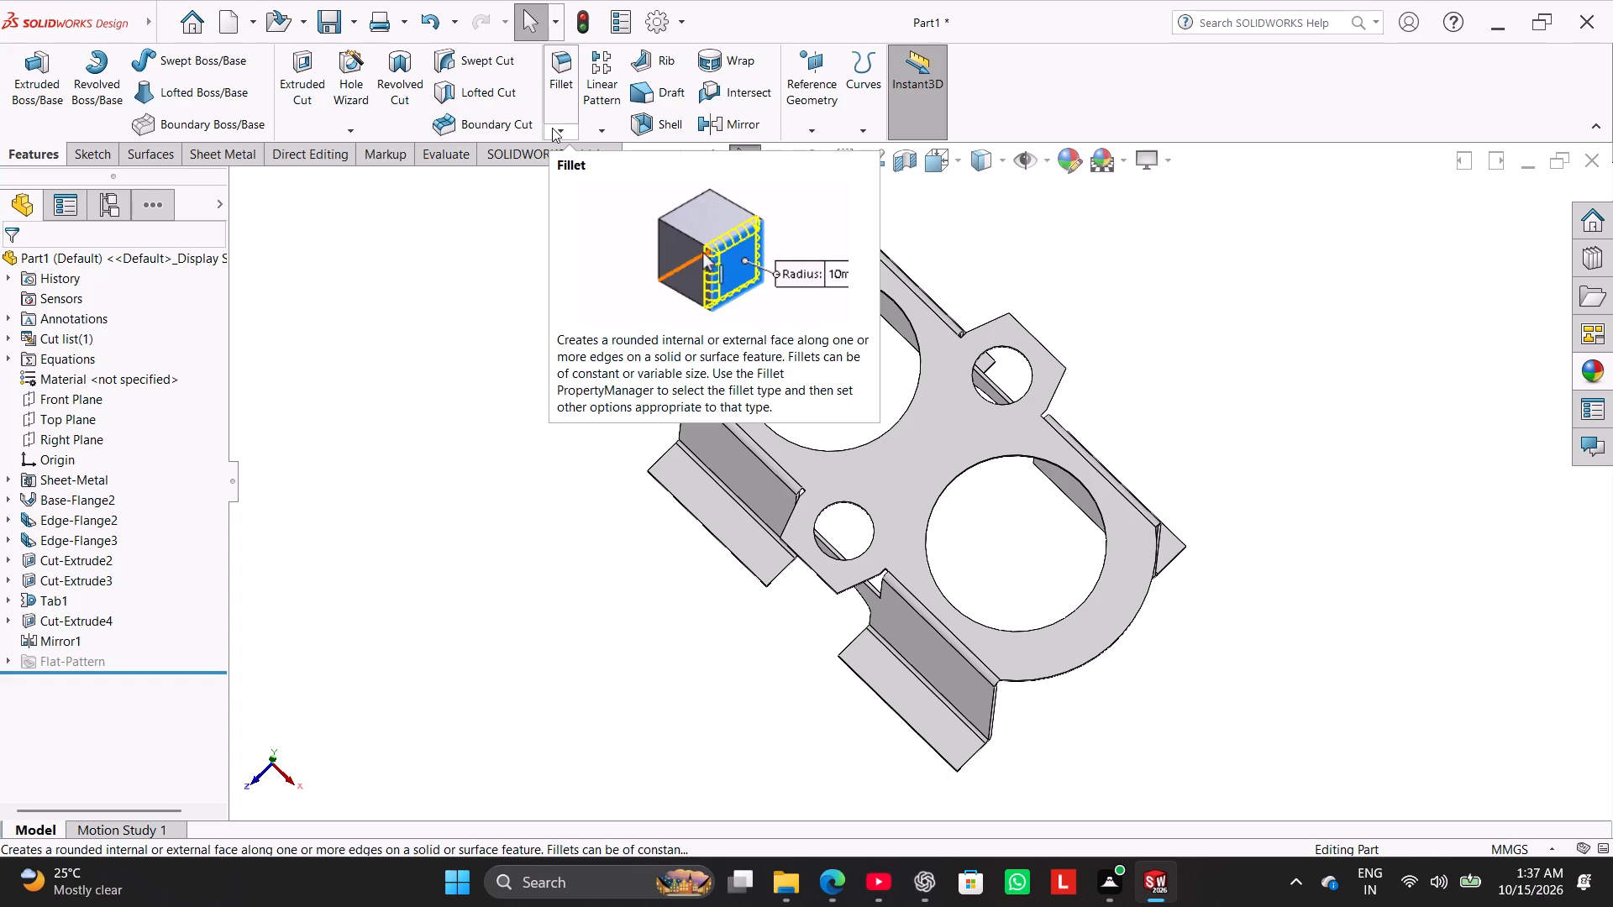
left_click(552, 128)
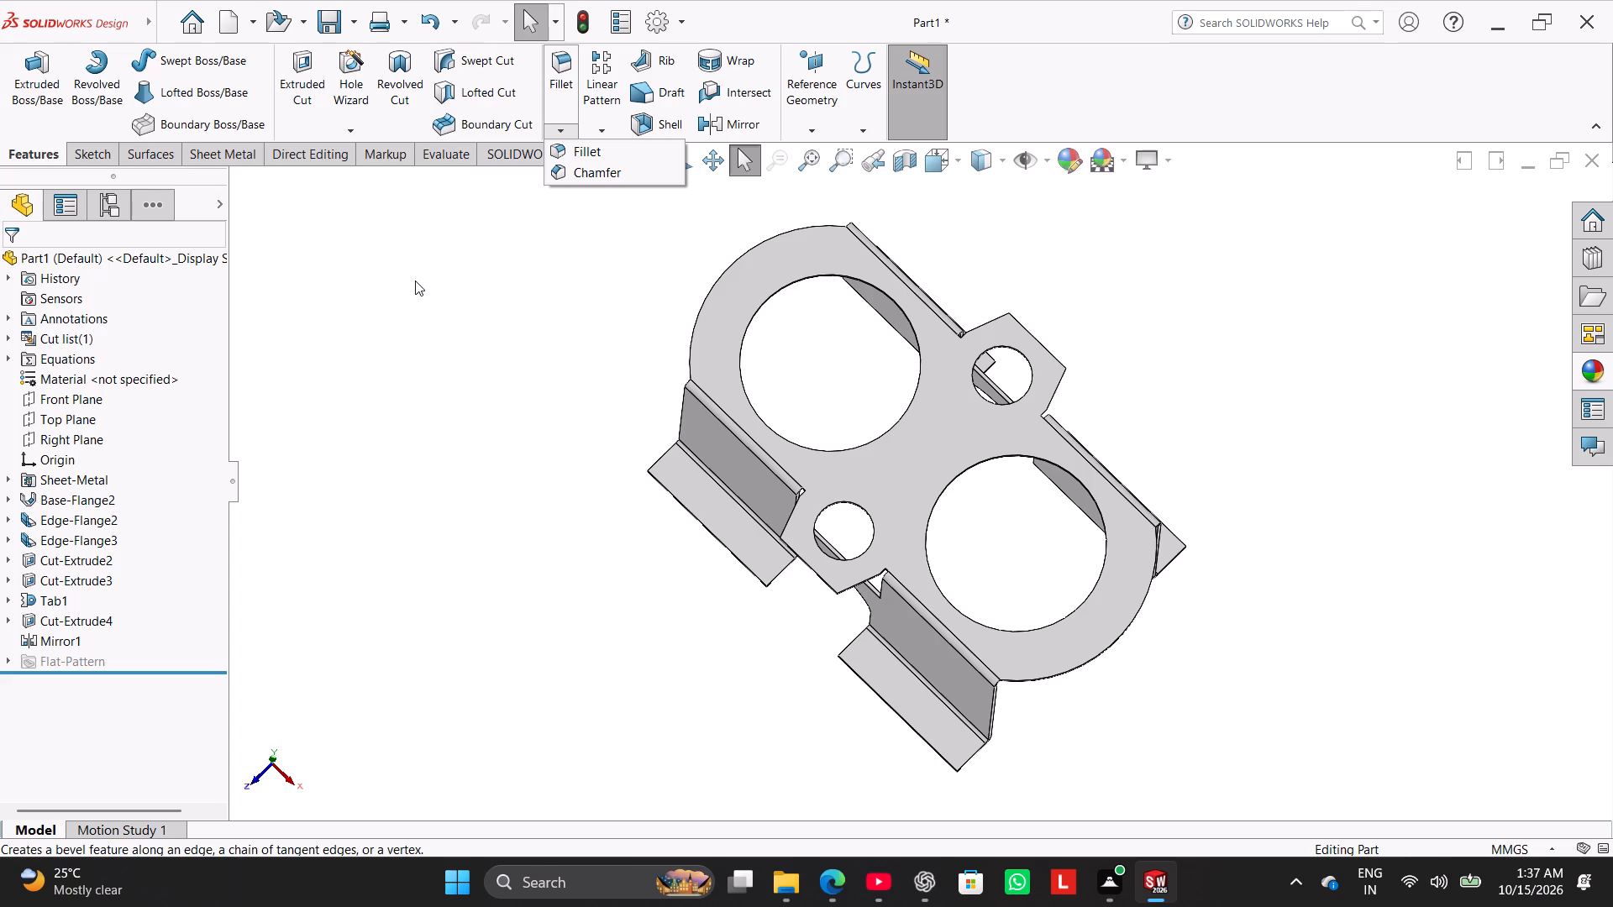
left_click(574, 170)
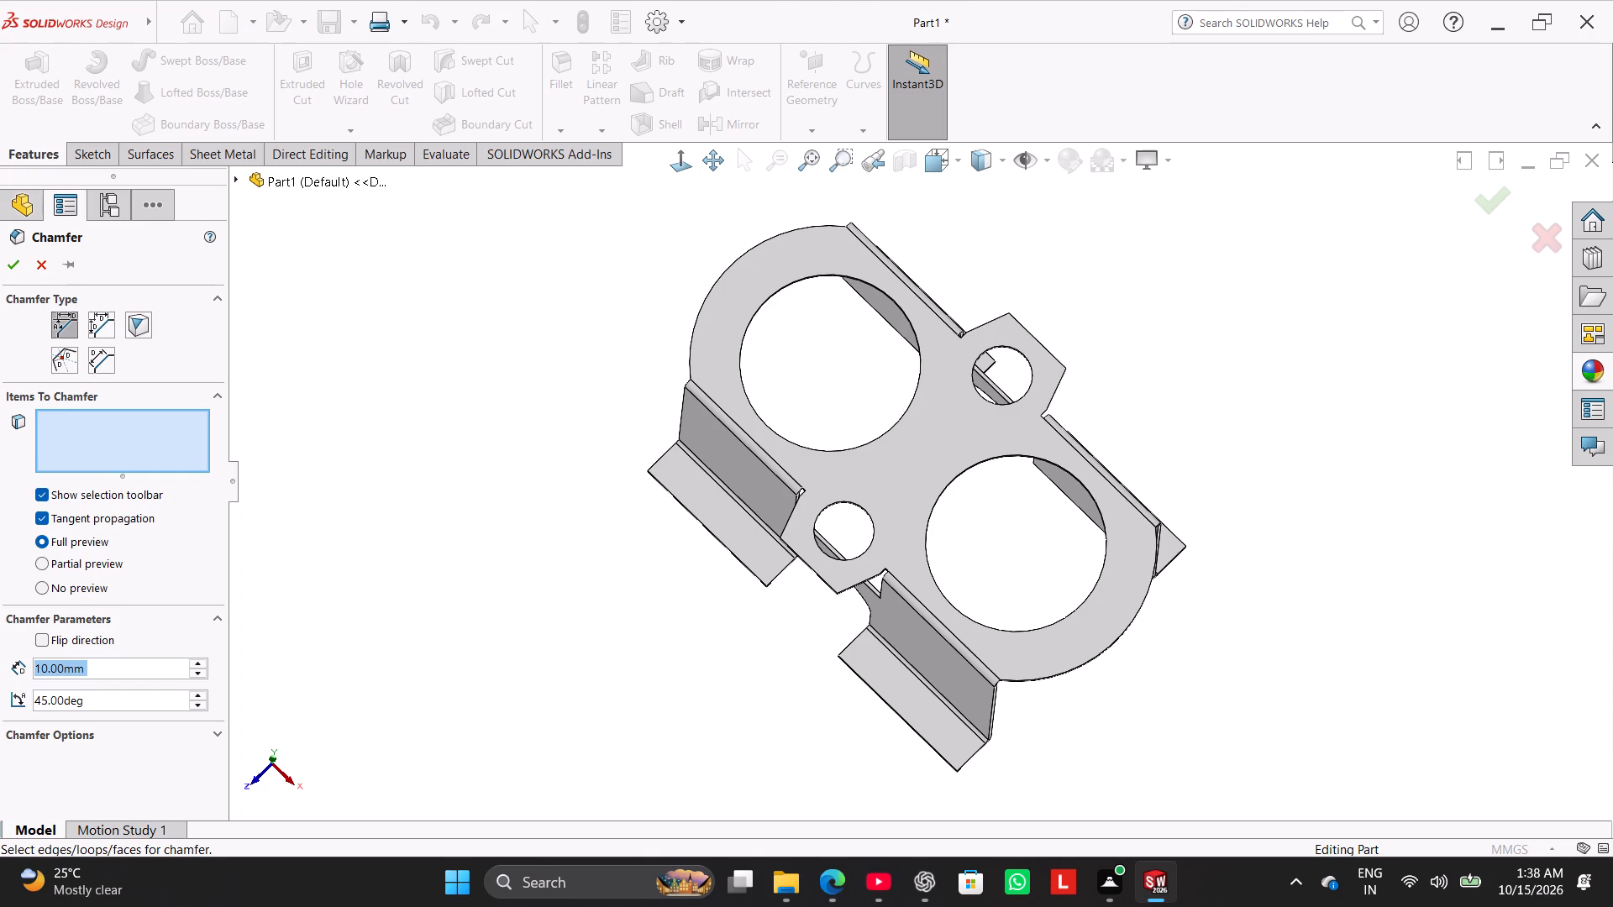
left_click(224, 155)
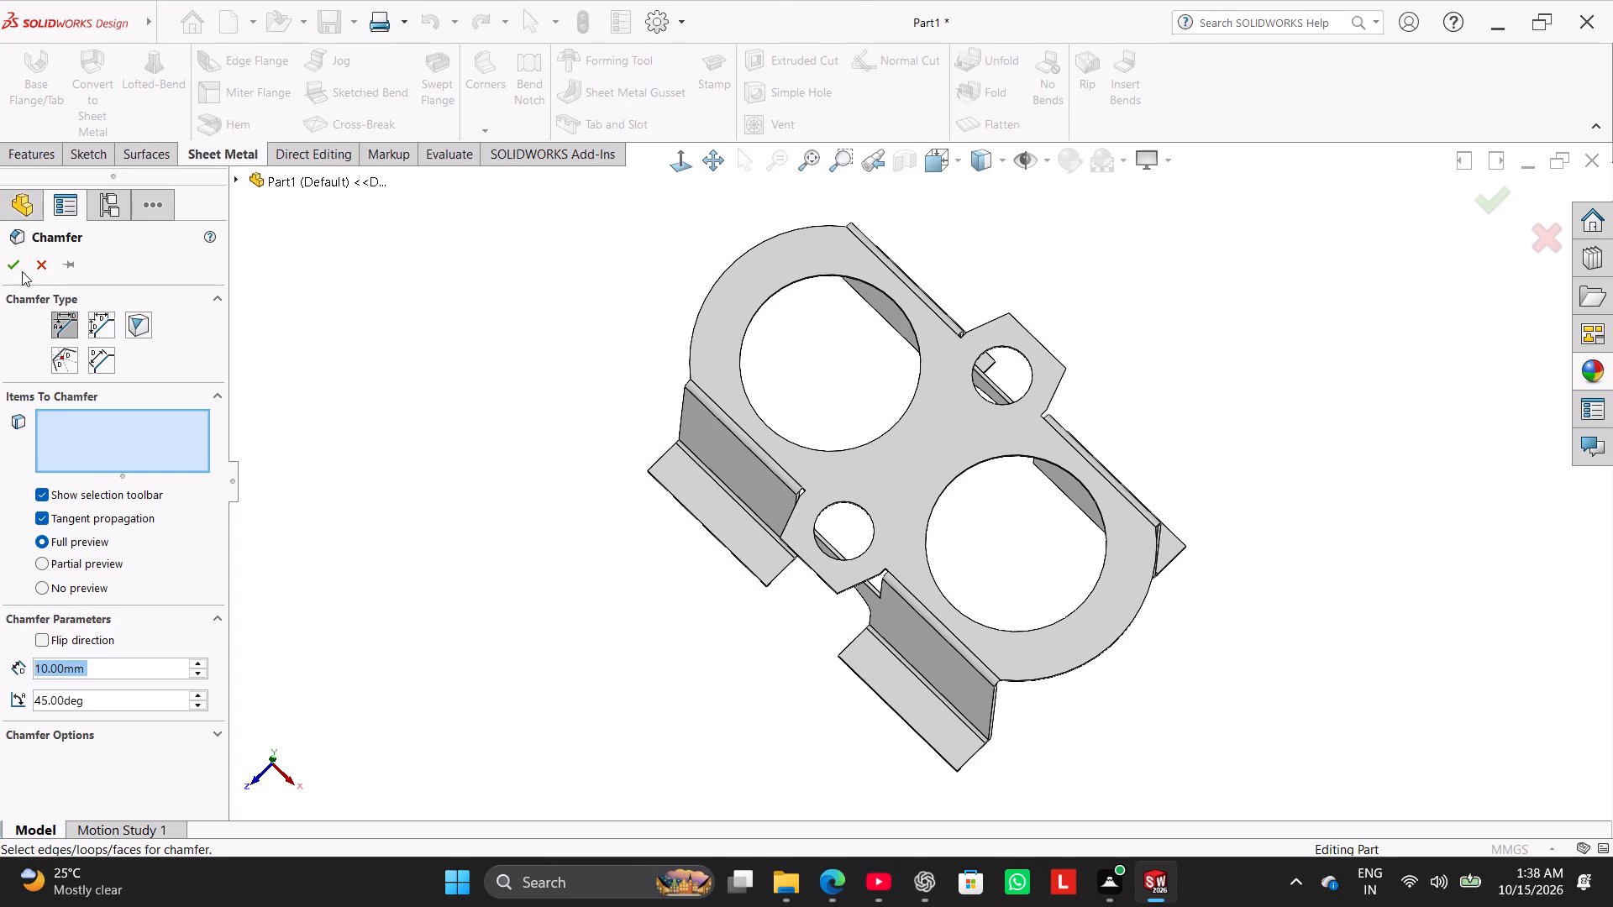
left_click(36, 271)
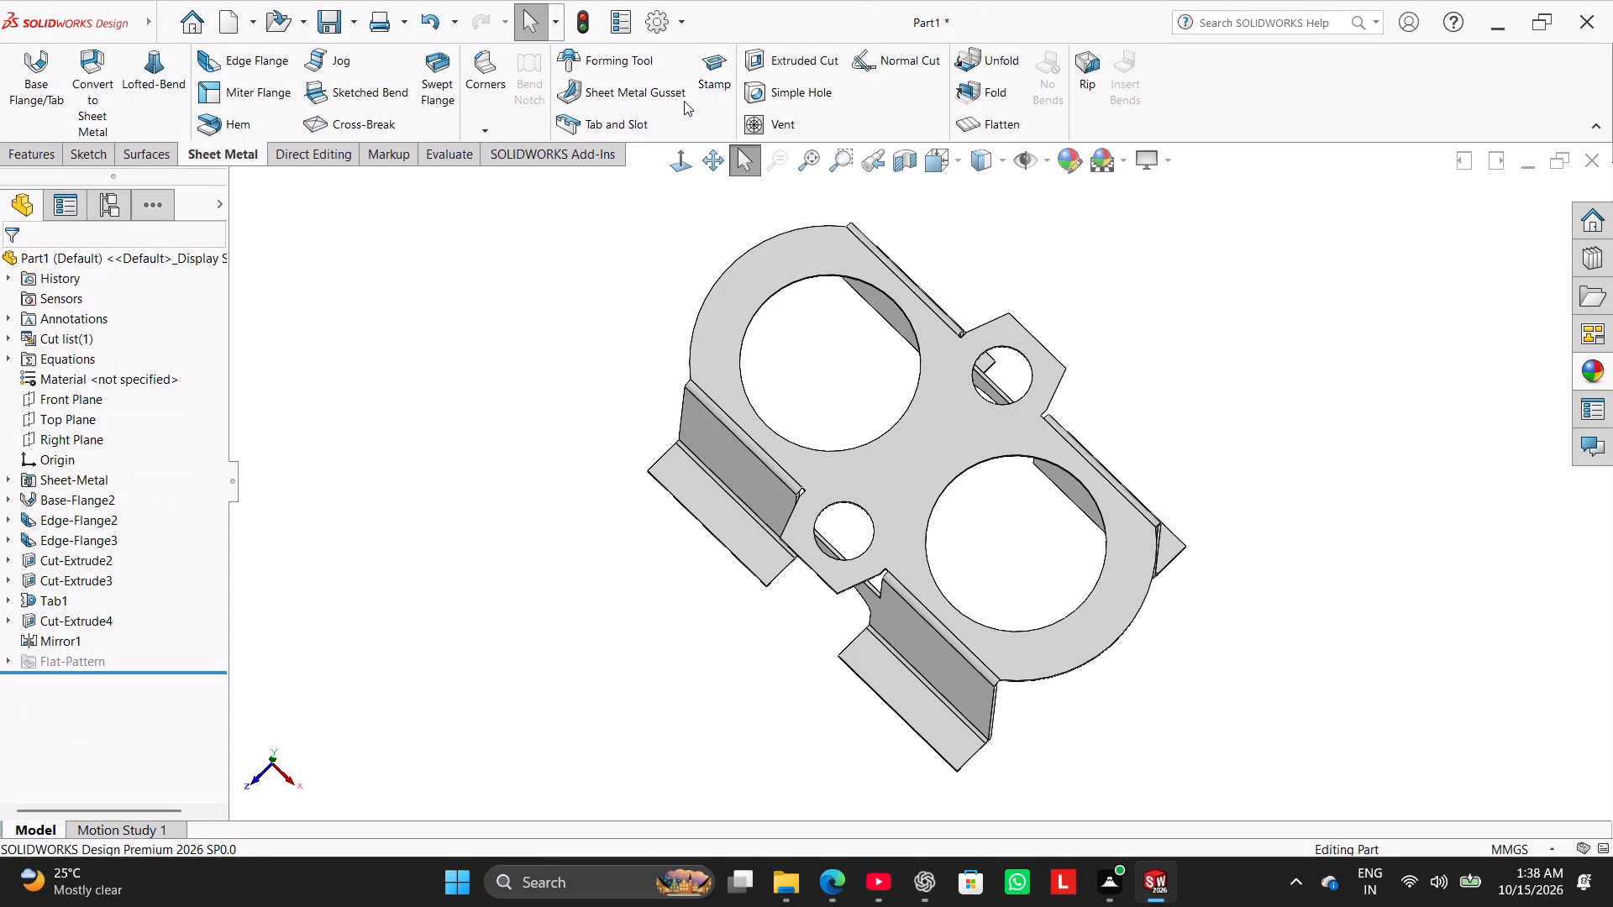
Break the outer corners of all four foot flanges with 0.3 mm chamfers, using Break Corner on their faces.
left_click(482, 132)
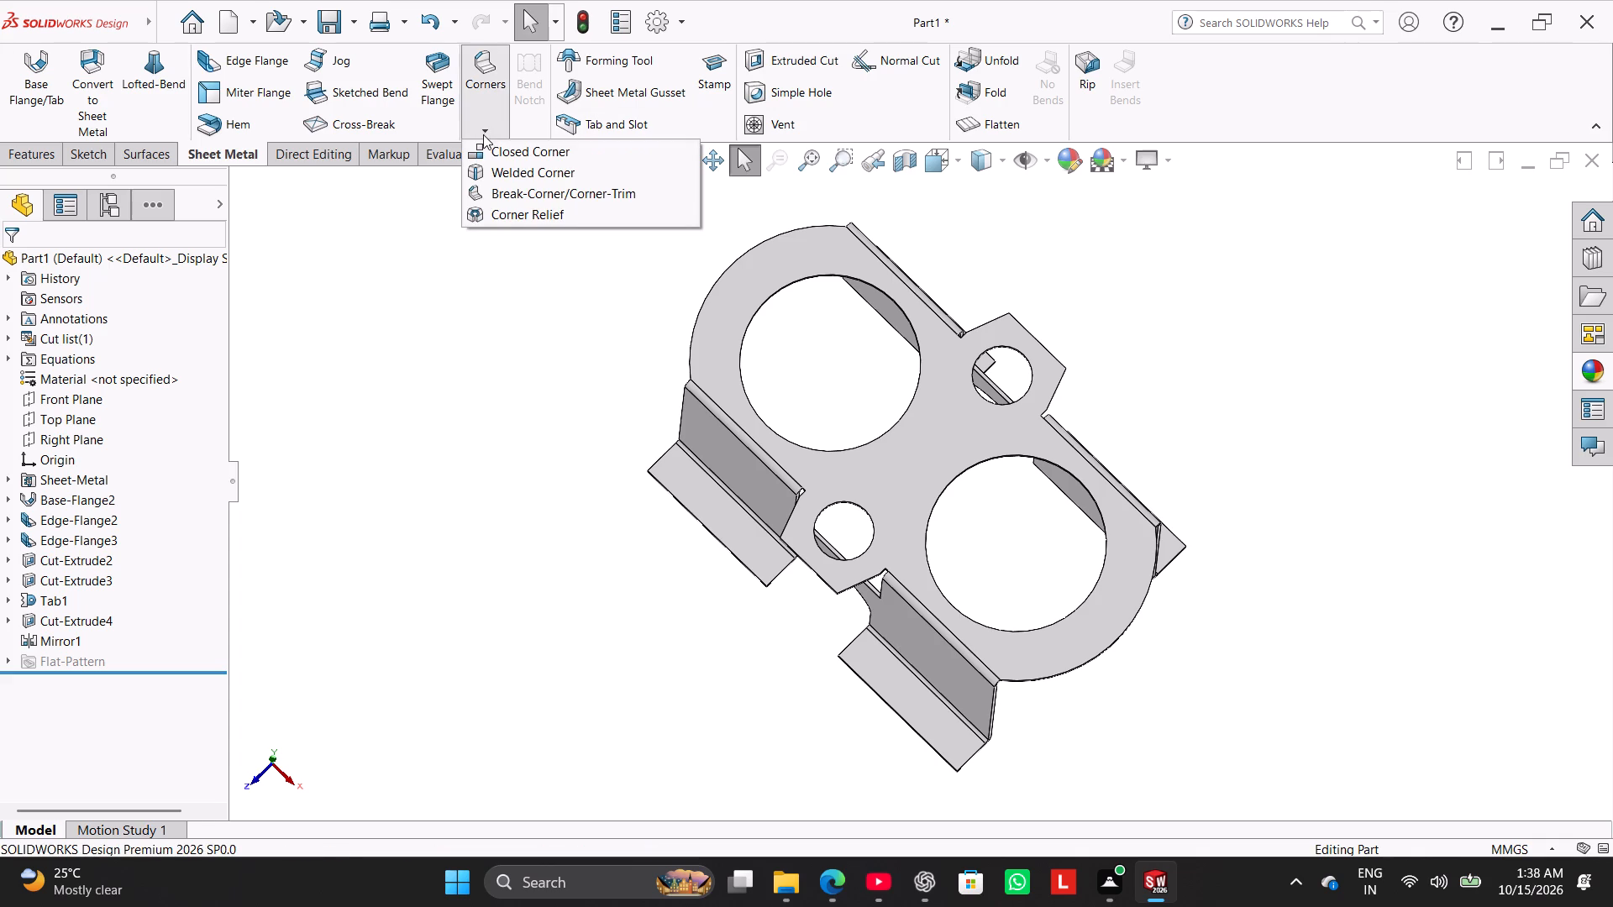
left_click(523, 191)
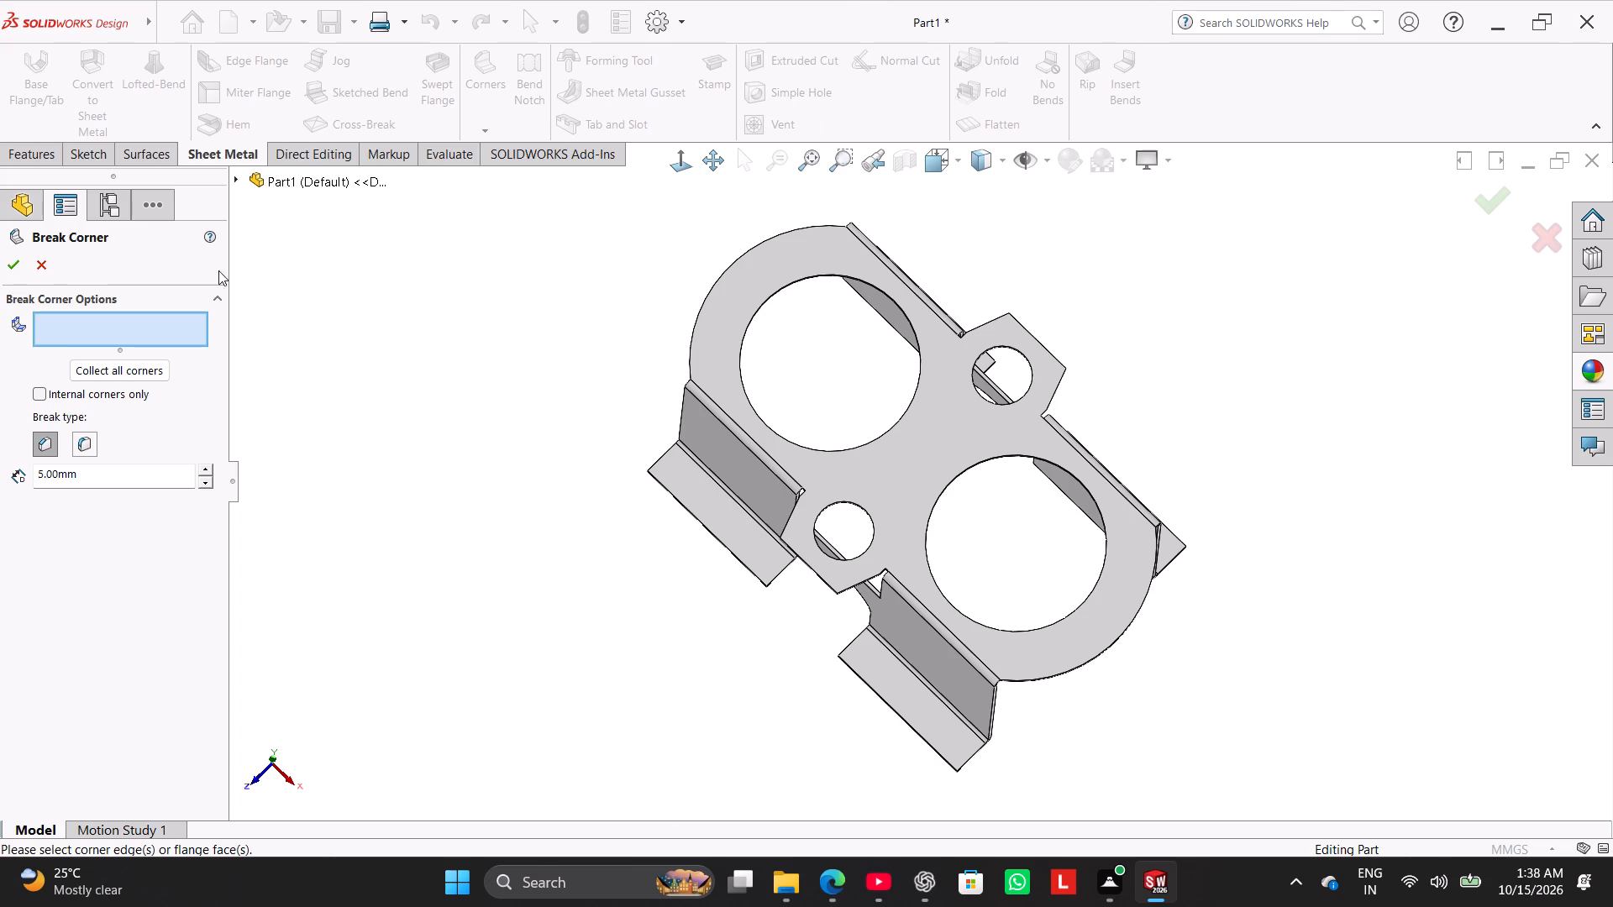
double_click(92, 478)
type("0.3")
key("Return")
scroll(902, 763, "down", 1)
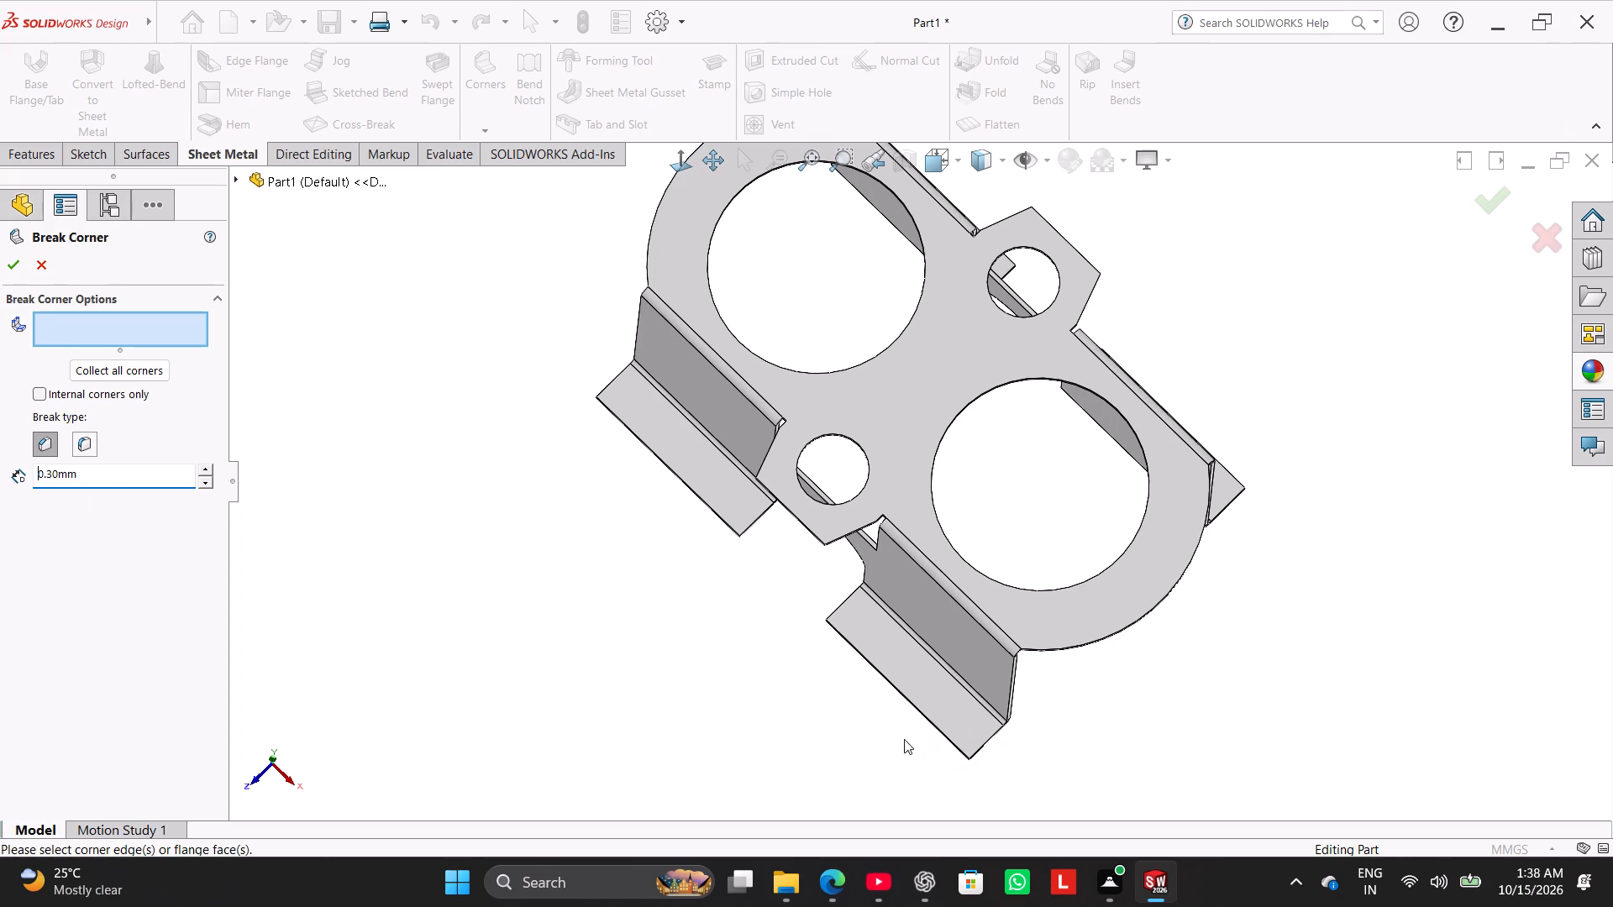
left_click(927, 696)
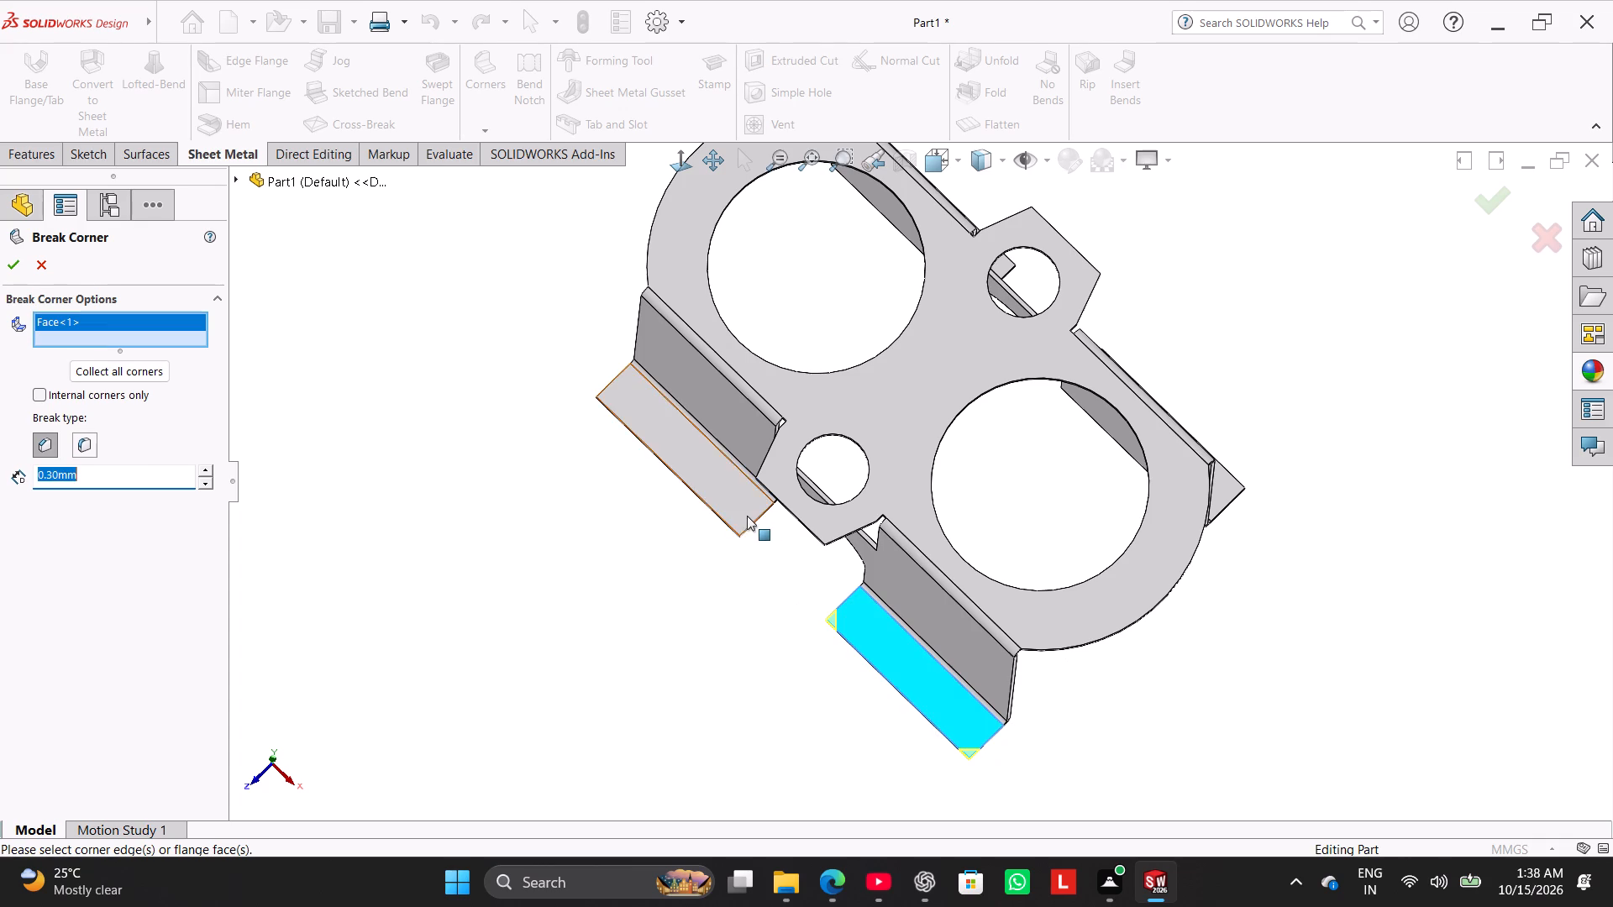
left_click(740, 511)
scroll(1179, 306, "down", 1)
scroll(1176, 384, "down", 2)
middle_click_drag(1176, 386, 1102, 432)
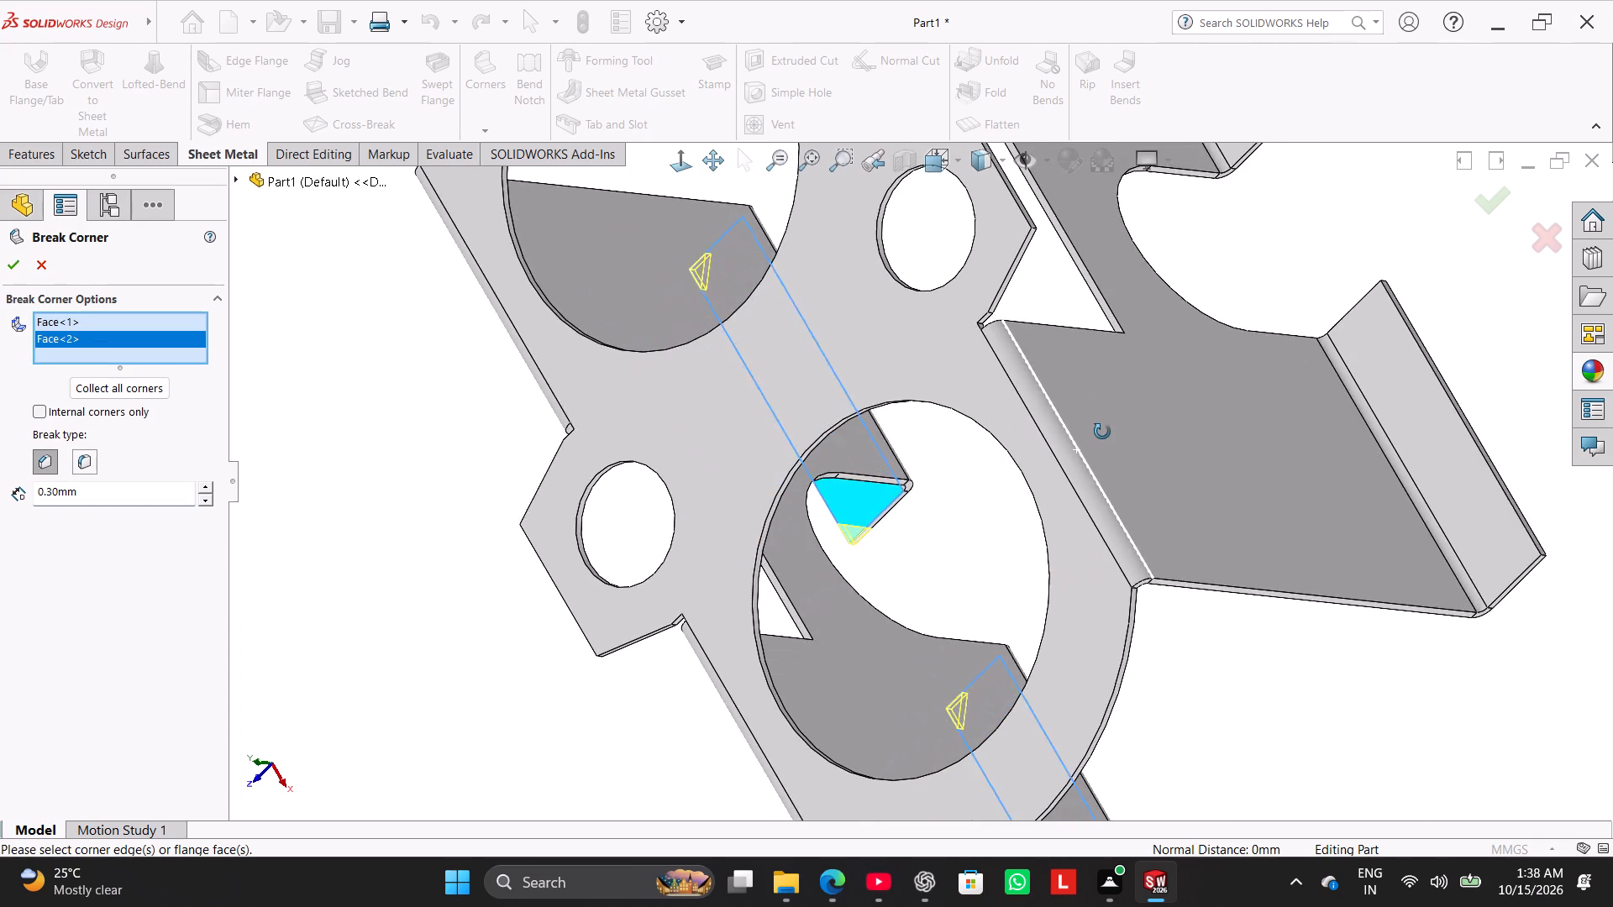
middle_click_drag(1102, 432, 1106, 432)
middle_click_drag(1179, 397, 1220, 369)
left_click(1261, 390)
scroll(1216, 247, "up", 3)
scroll(1148, 236, "down", 2)
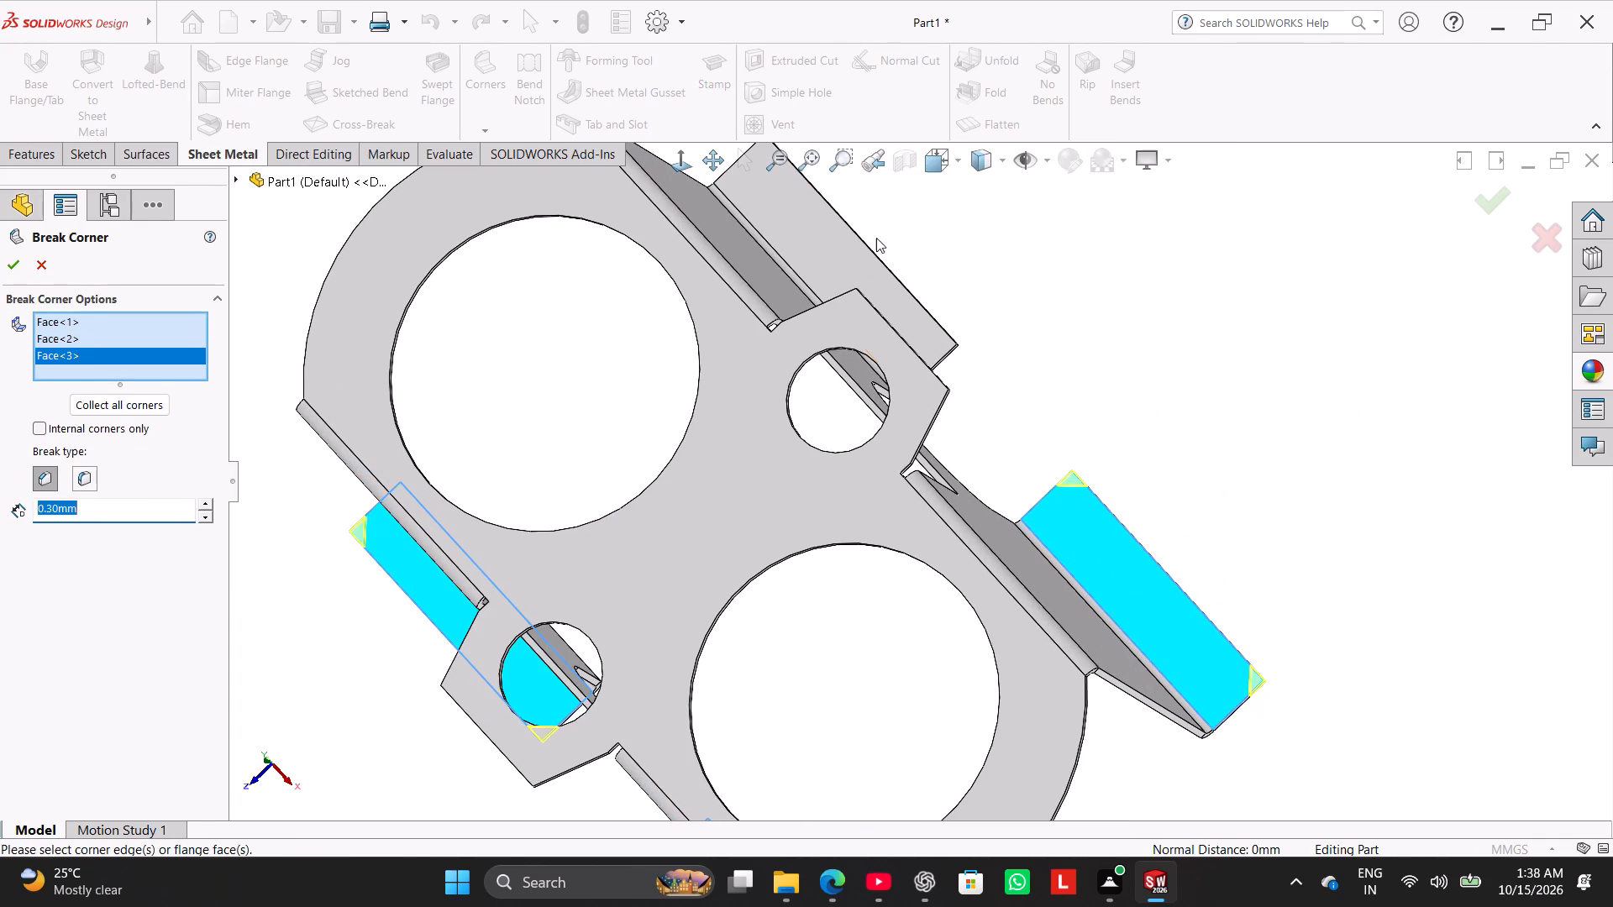
left_click(849, 251)
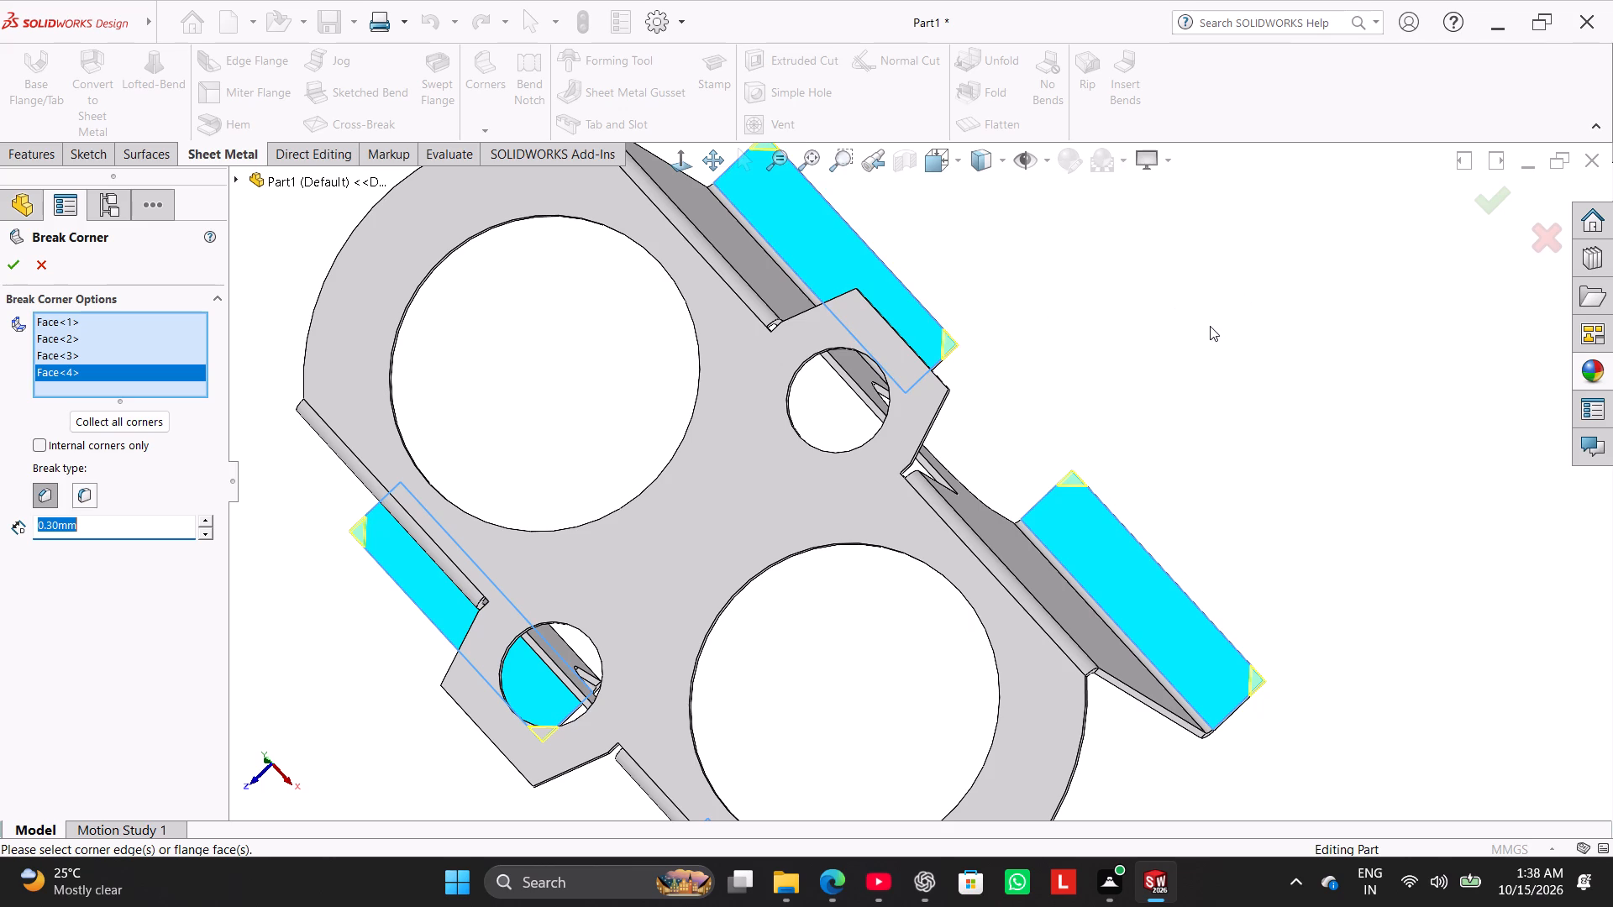
left_click(4, 266)
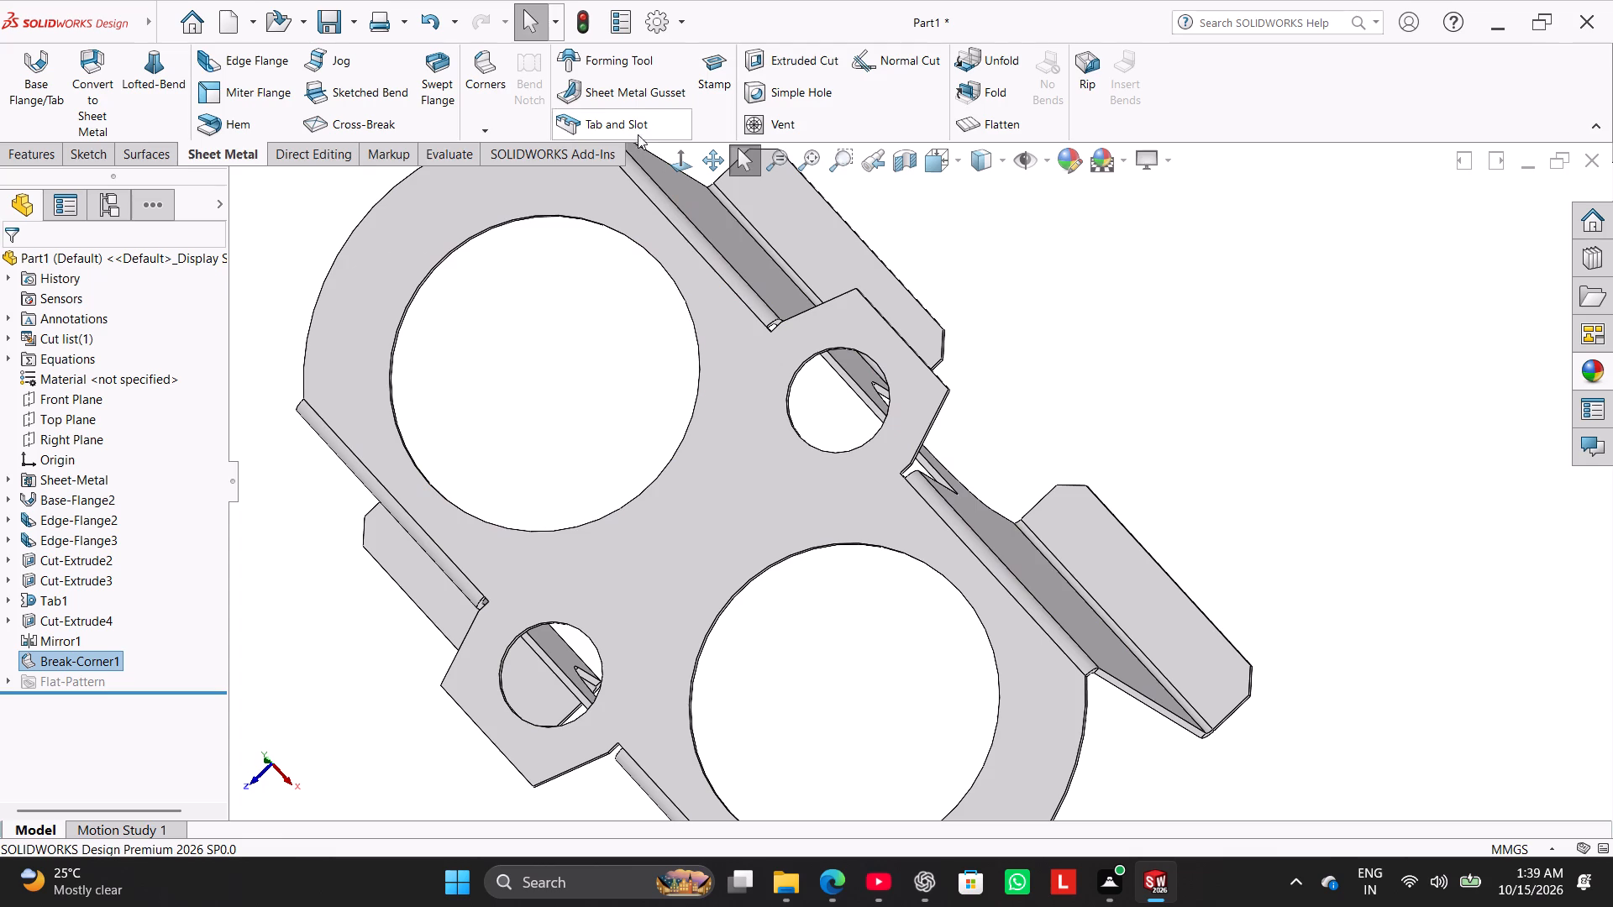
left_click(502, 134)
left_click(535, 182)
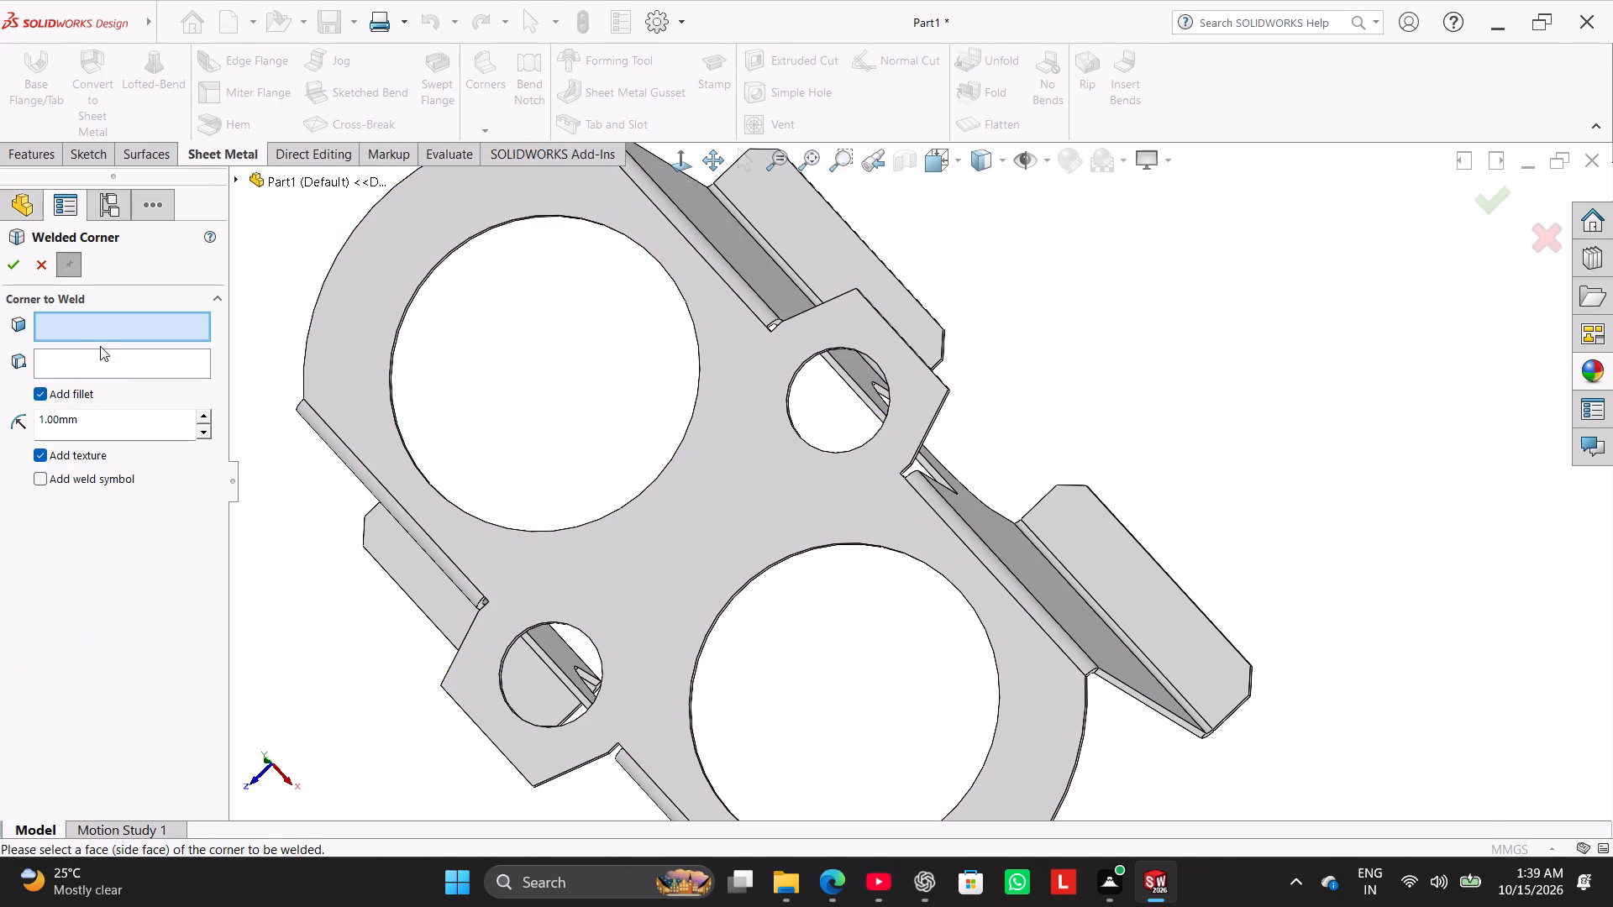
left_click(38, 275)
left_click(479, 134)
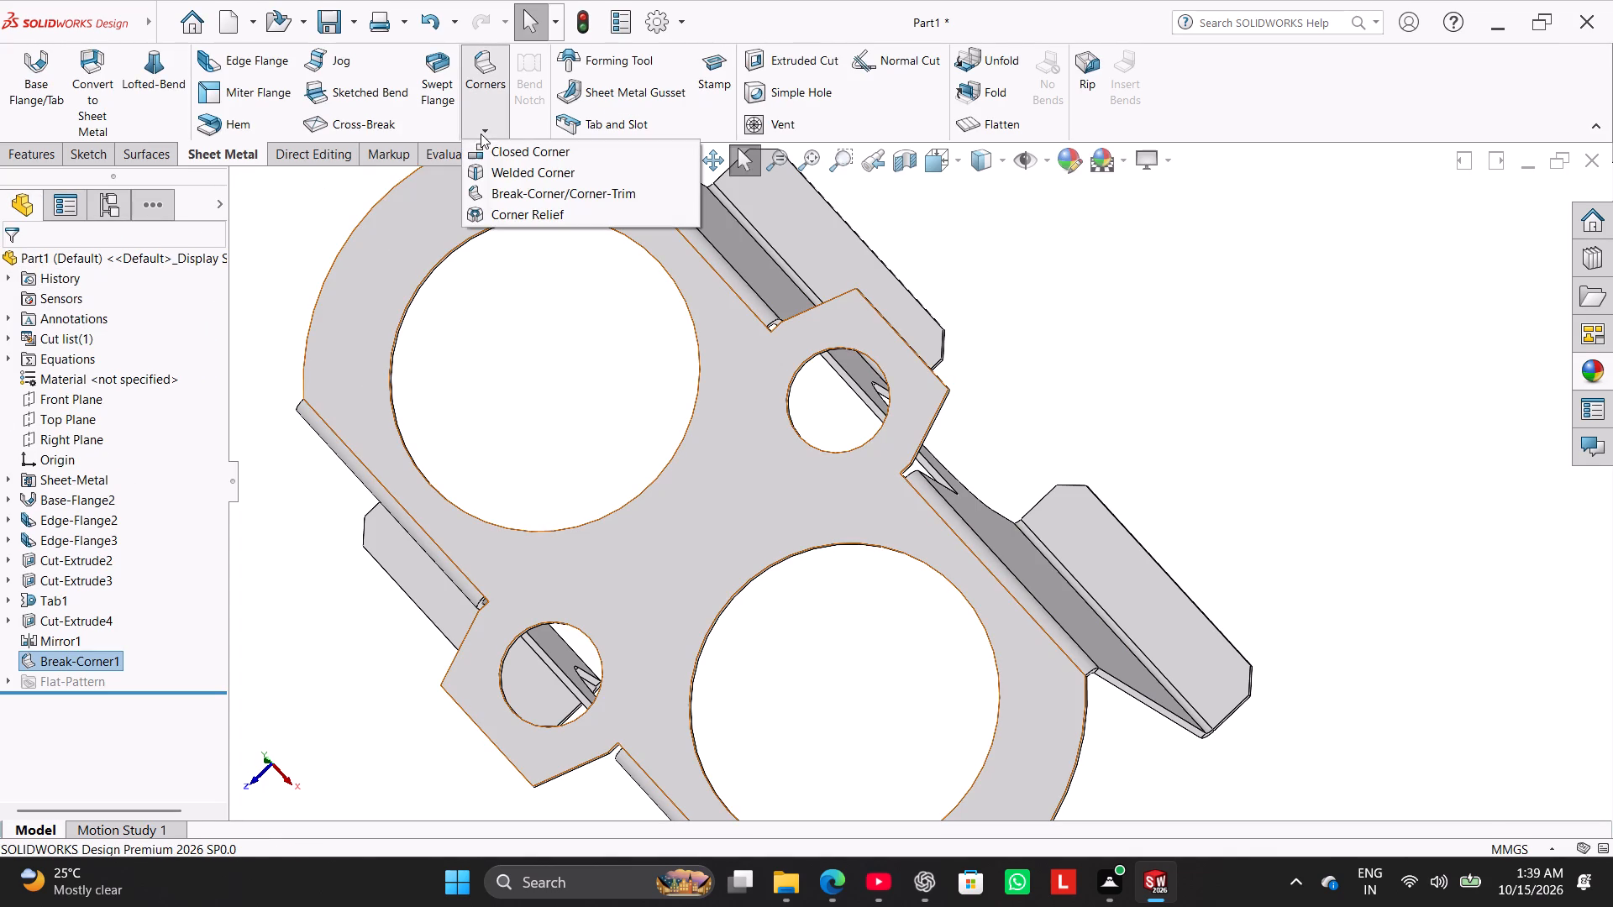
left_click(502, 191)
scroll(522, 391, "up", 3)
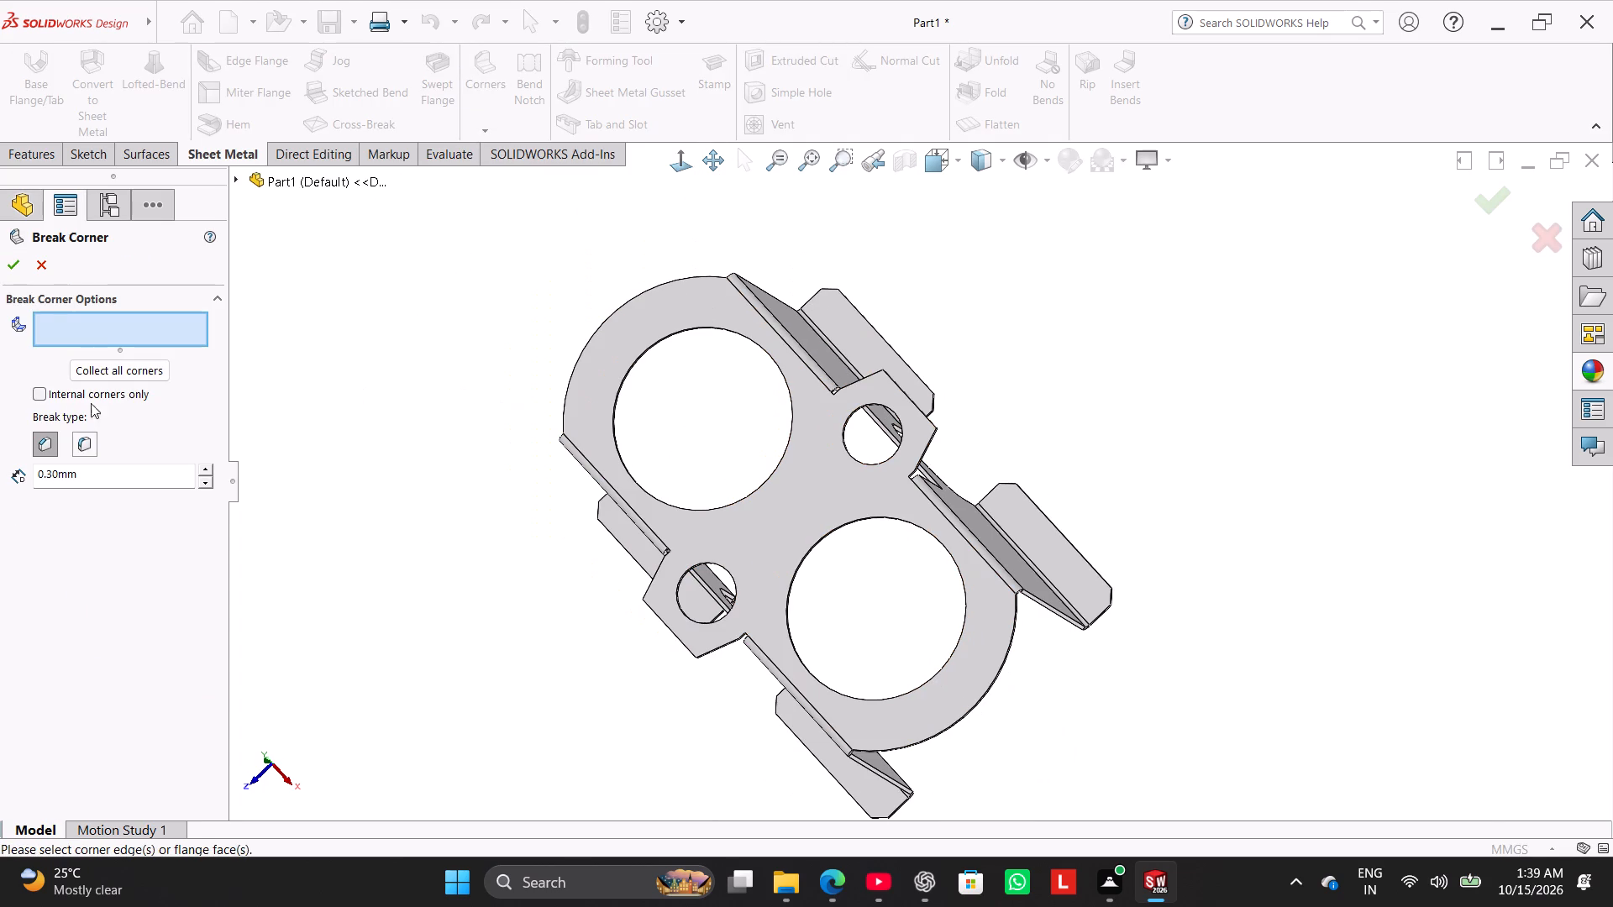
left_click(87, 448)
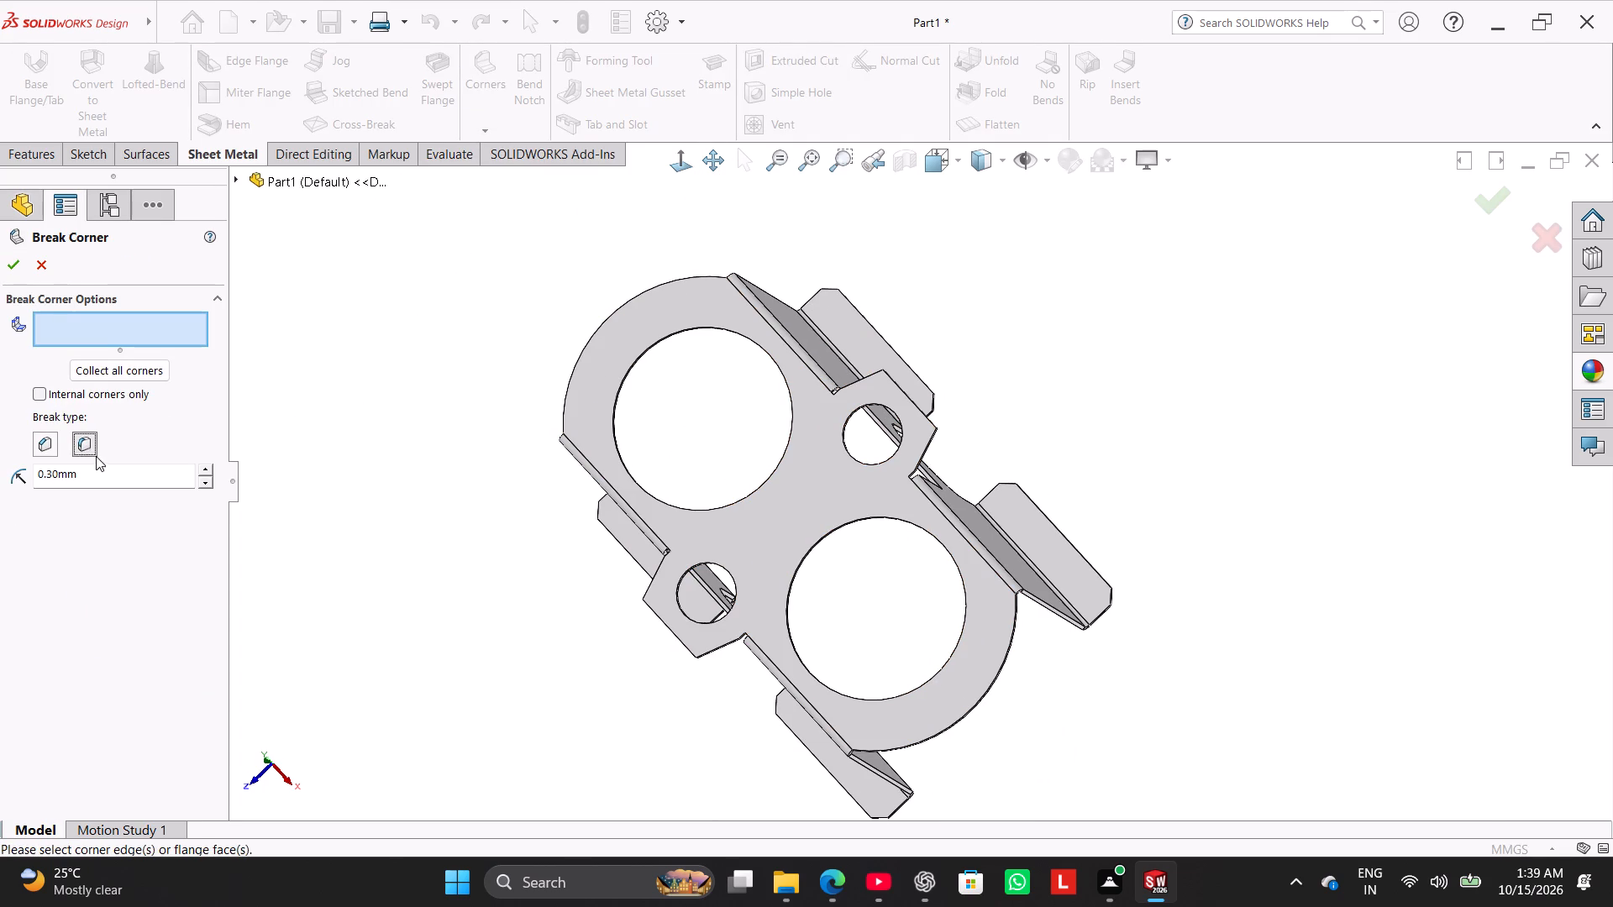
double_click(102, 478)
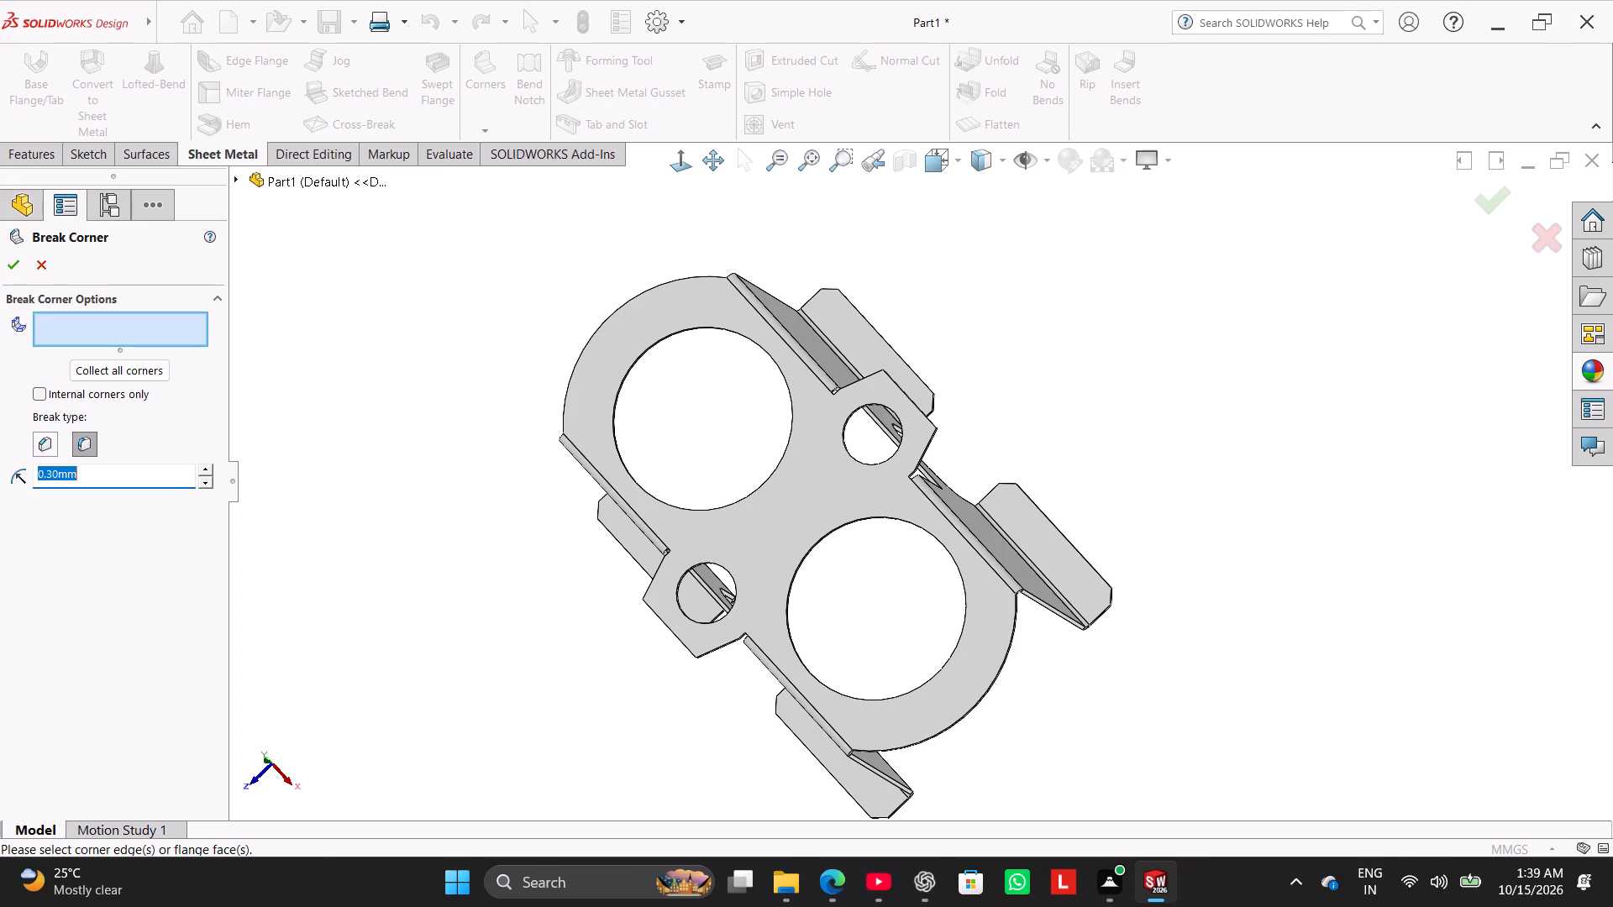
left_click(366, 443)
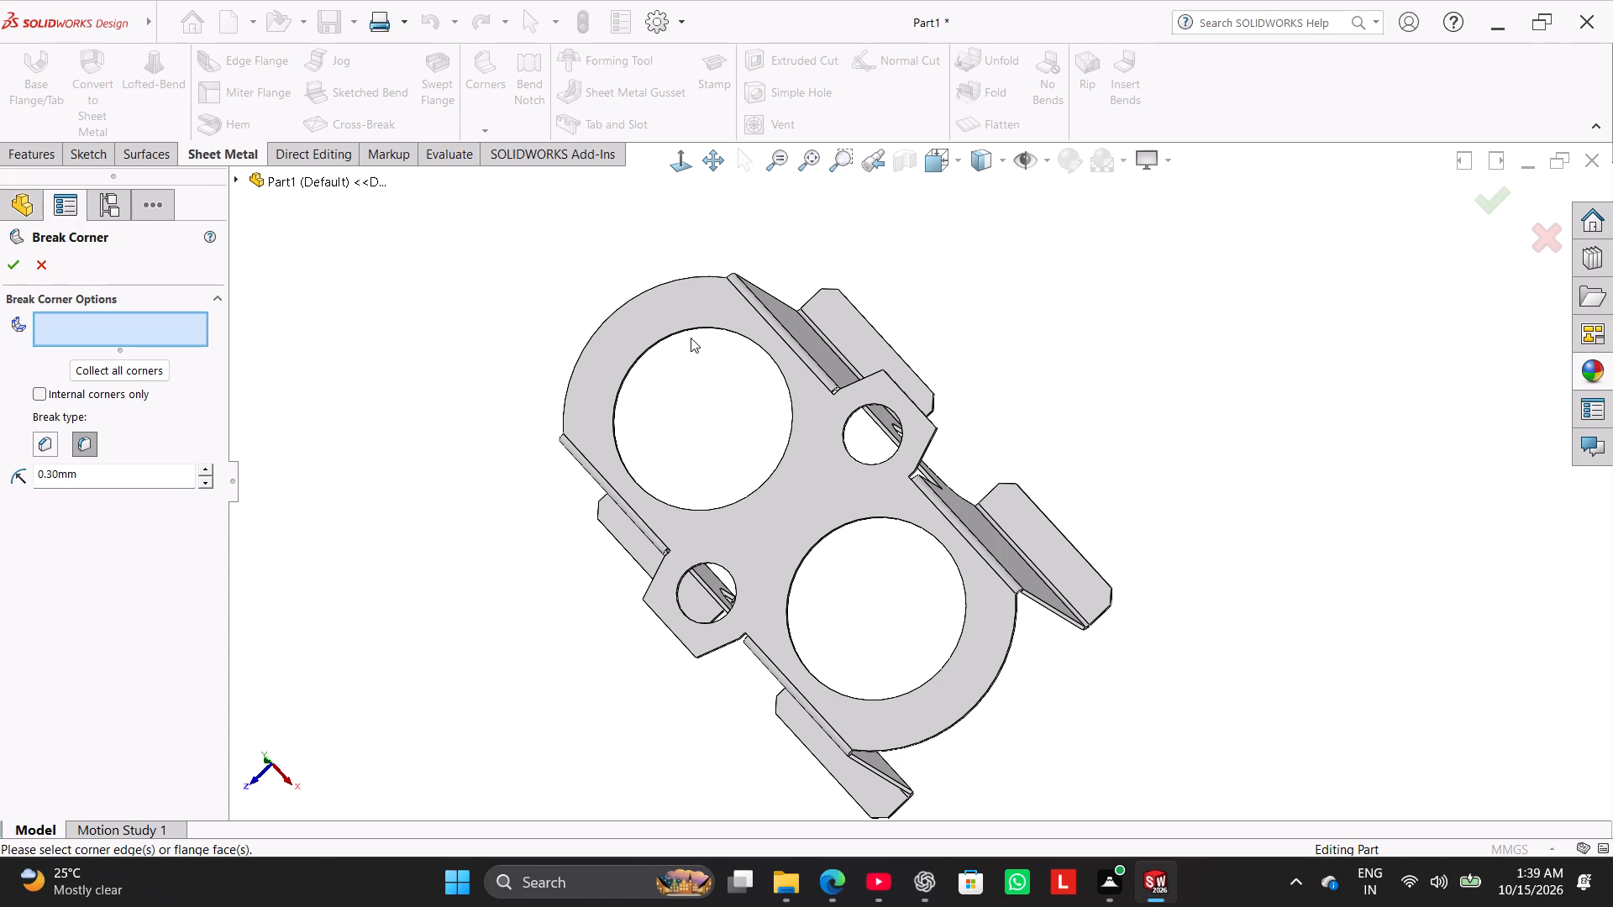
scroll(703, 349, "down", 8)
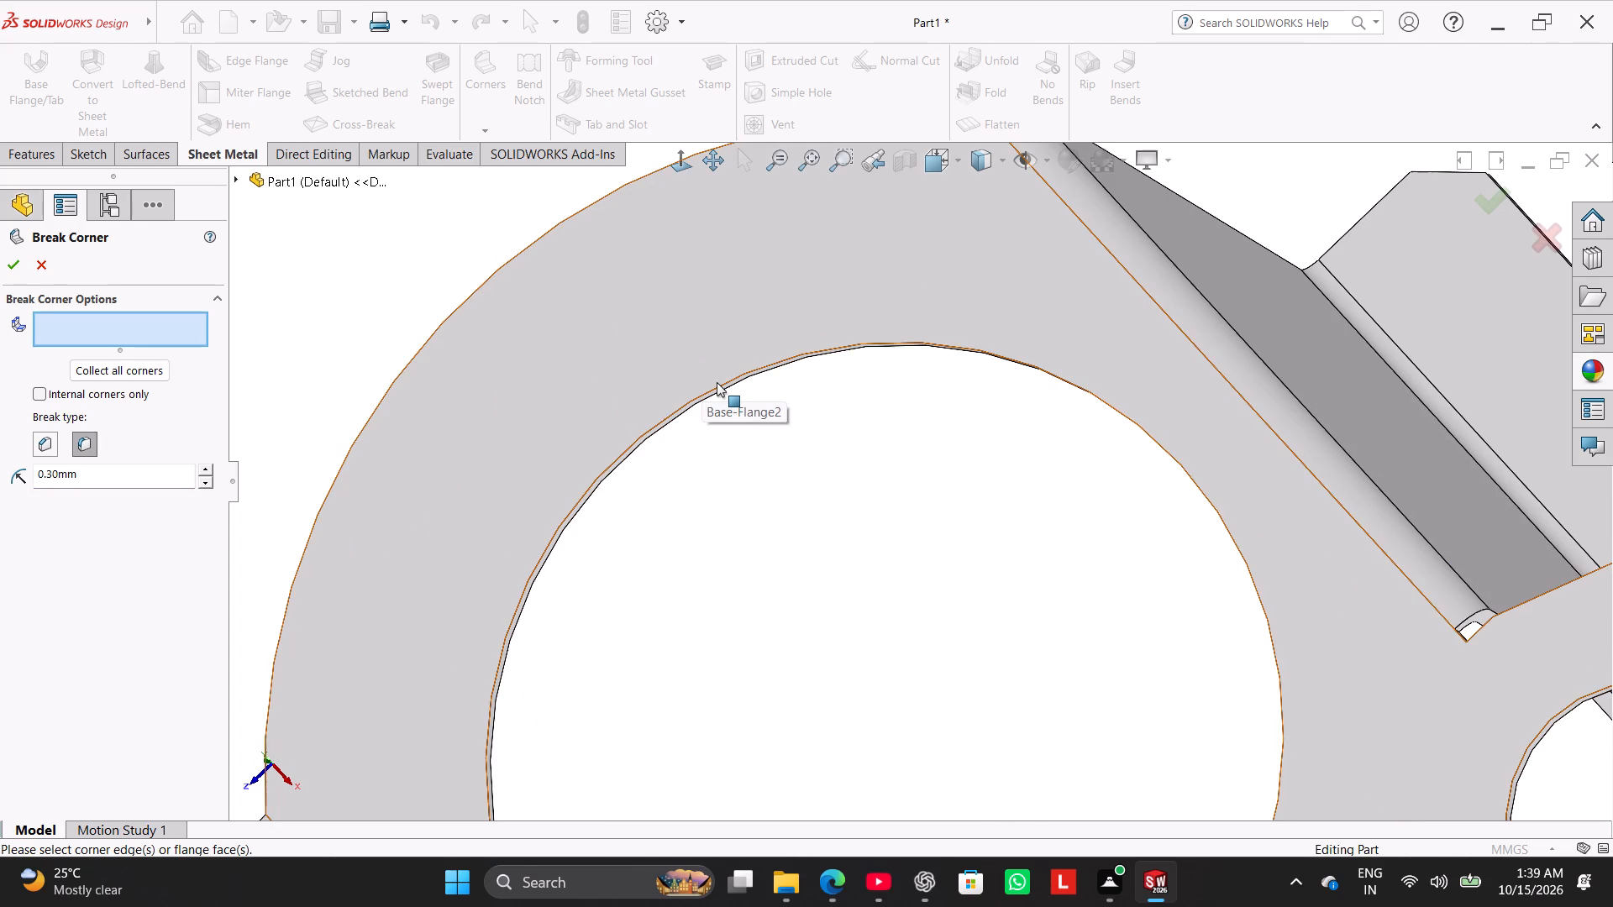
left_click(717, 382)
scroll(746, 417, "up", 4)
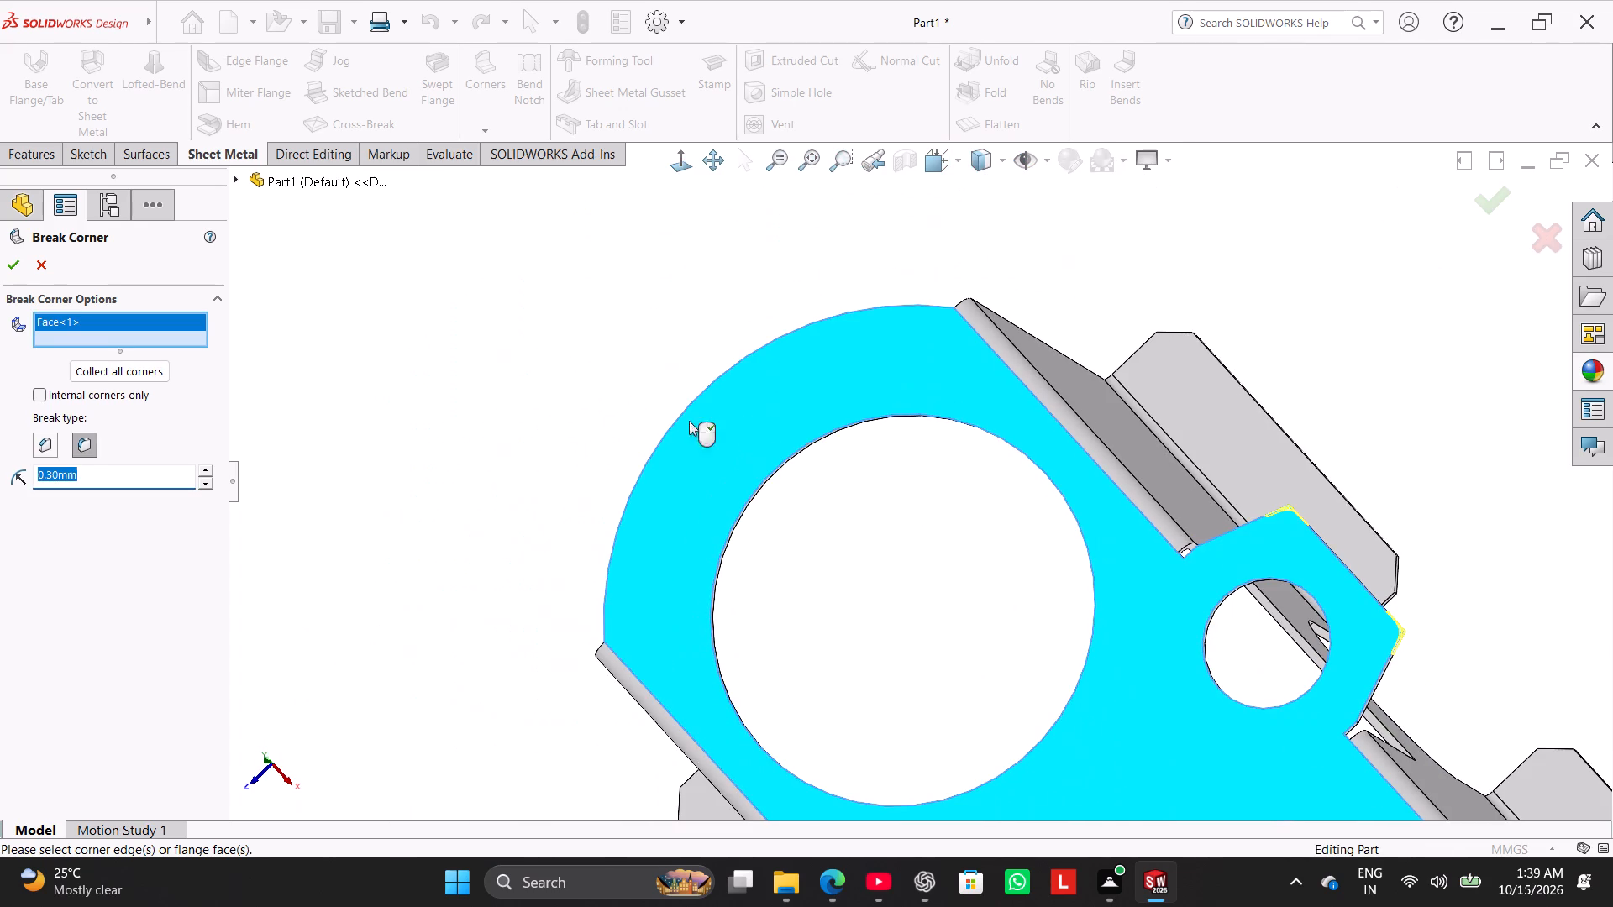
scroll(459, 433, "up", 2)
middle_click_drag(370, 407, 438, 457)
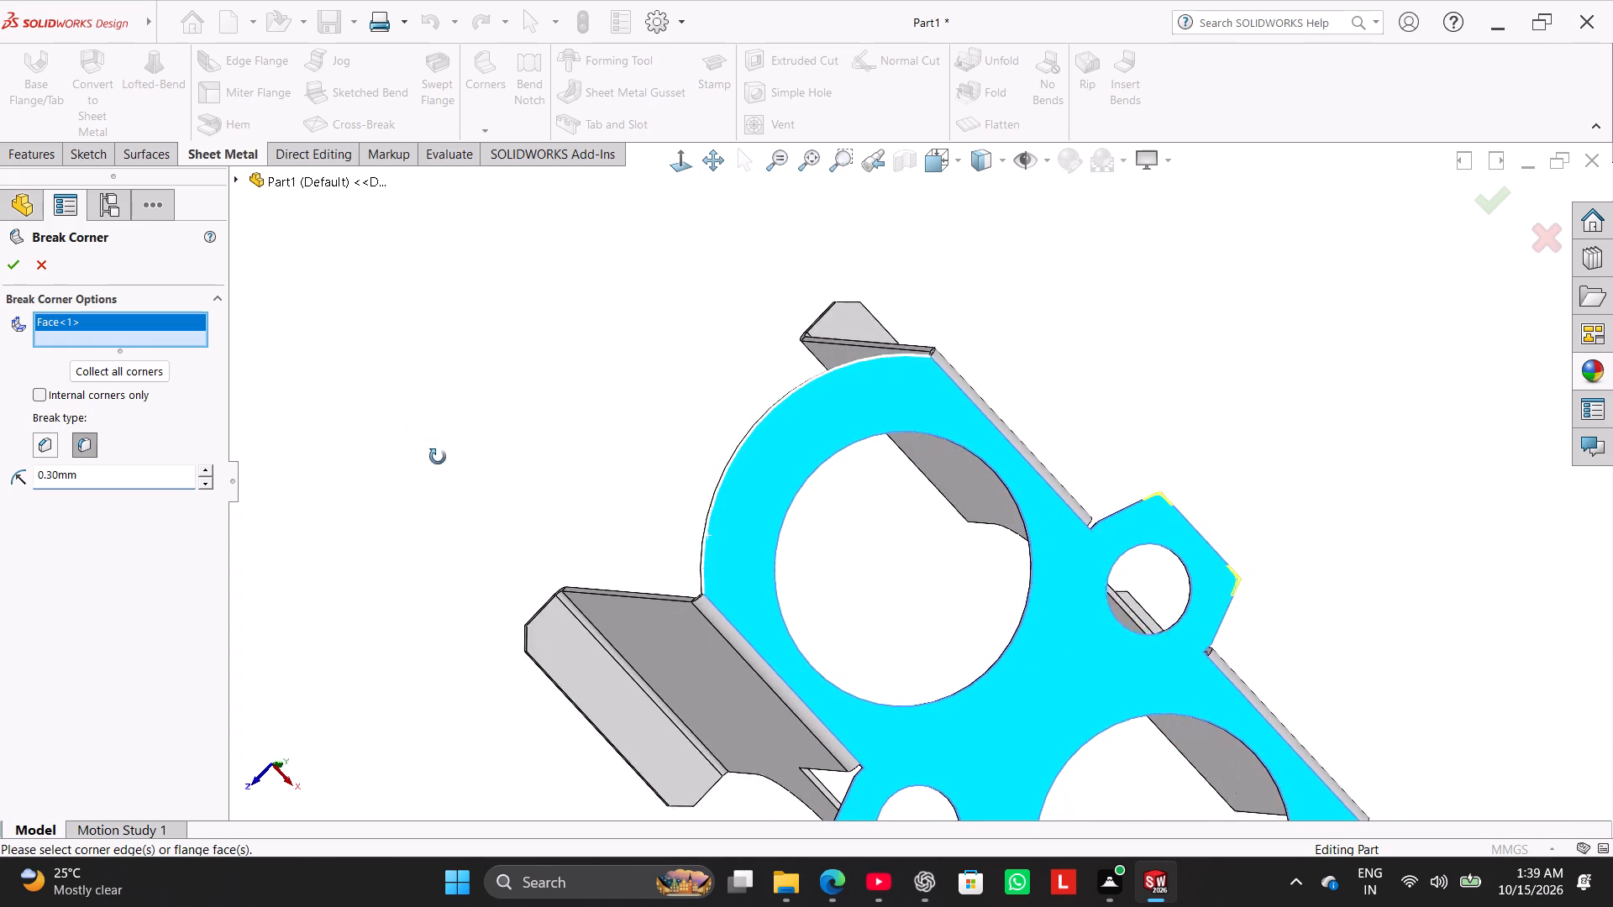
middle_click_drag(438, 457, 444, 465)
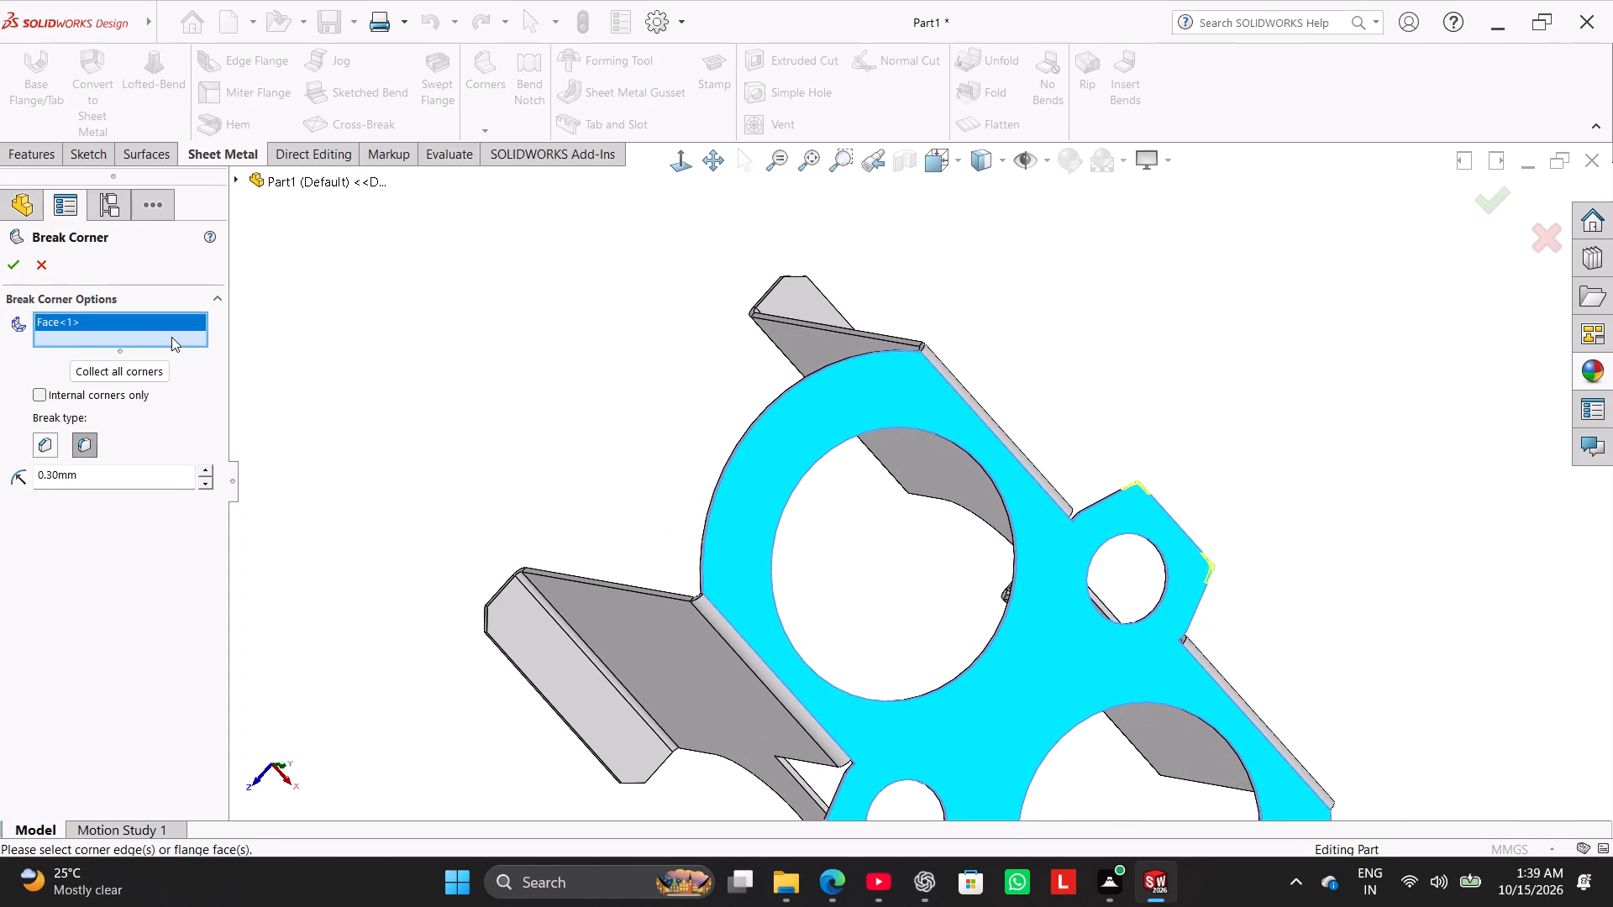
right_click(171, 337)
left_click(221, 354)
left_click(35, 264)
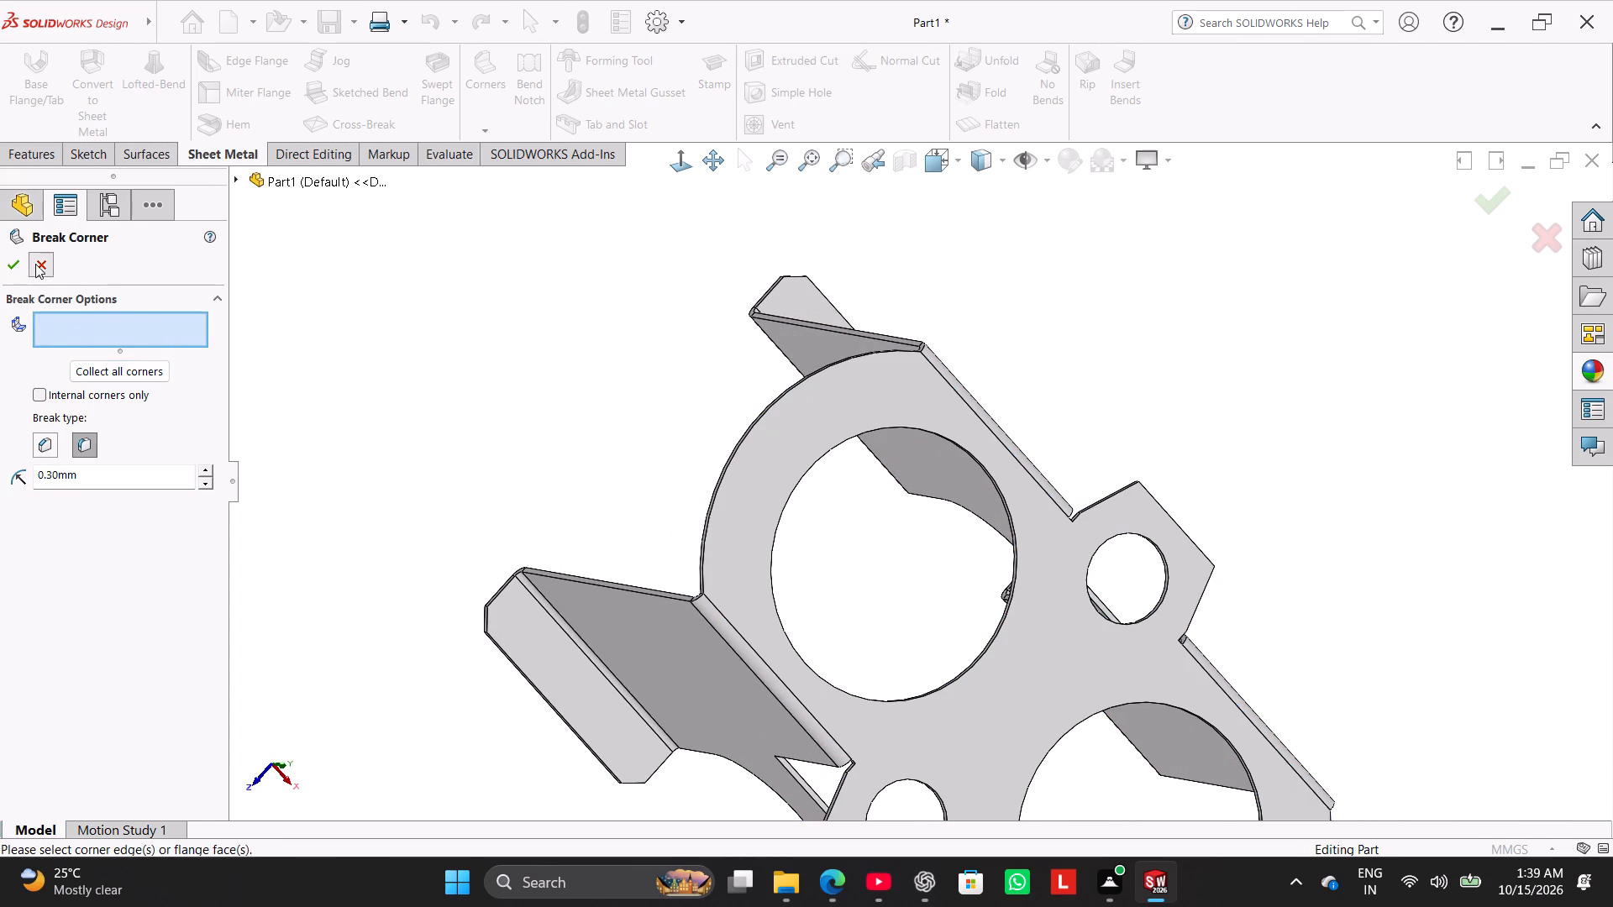
Fillet the circular edges of the two large holes in the top plate with a symmetric 0.3 mm radius.
left_click(38, 165)
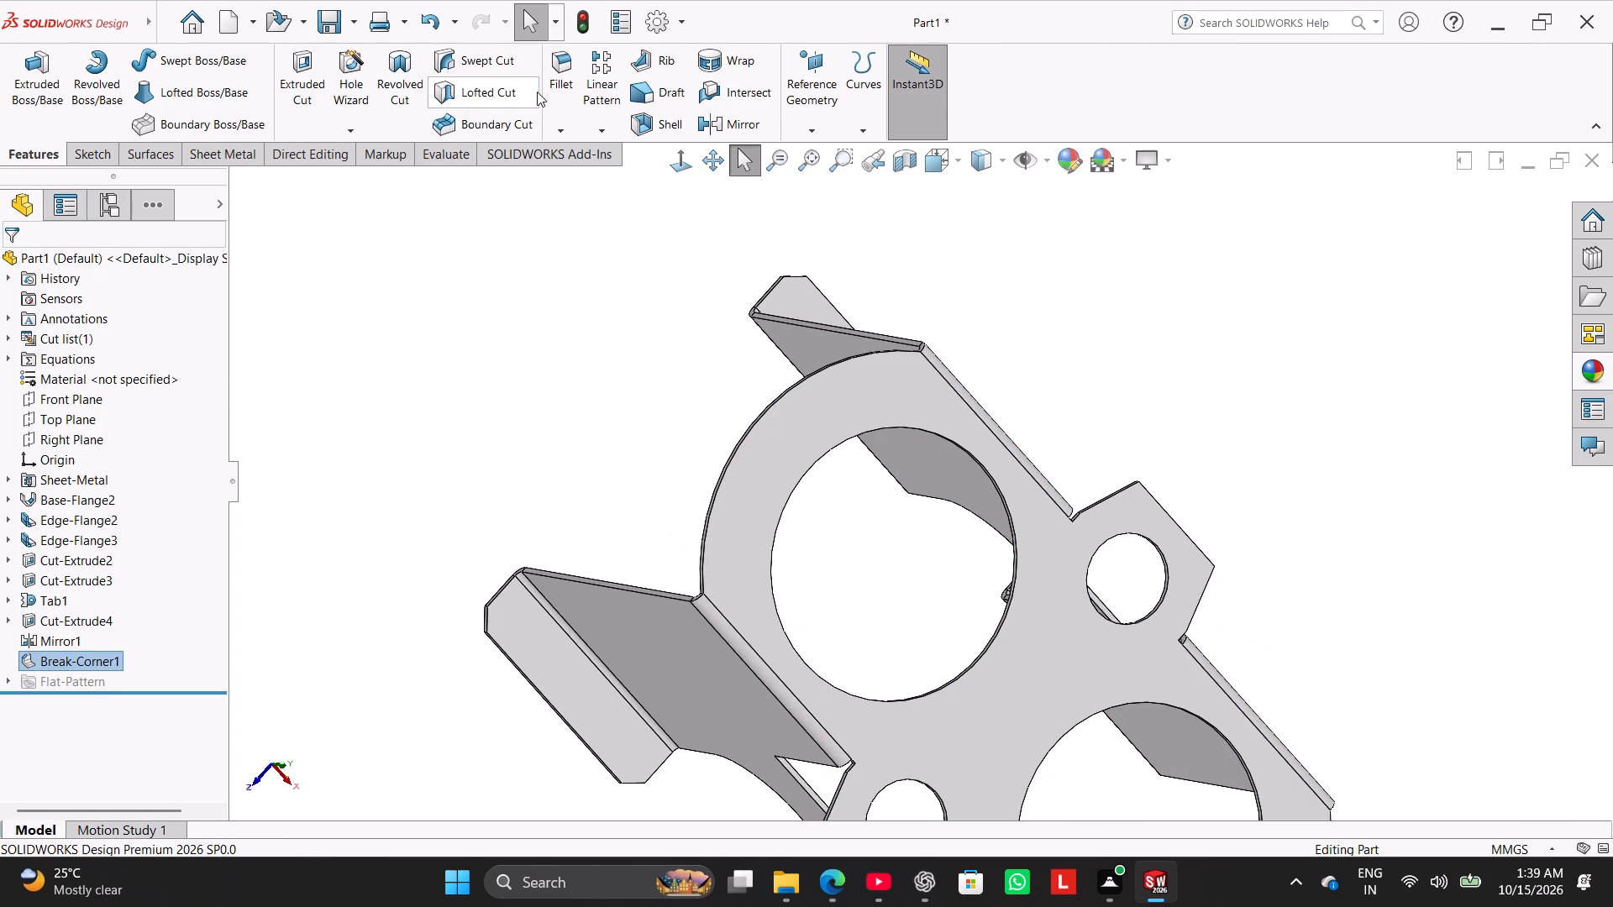
left_click(553, 89)
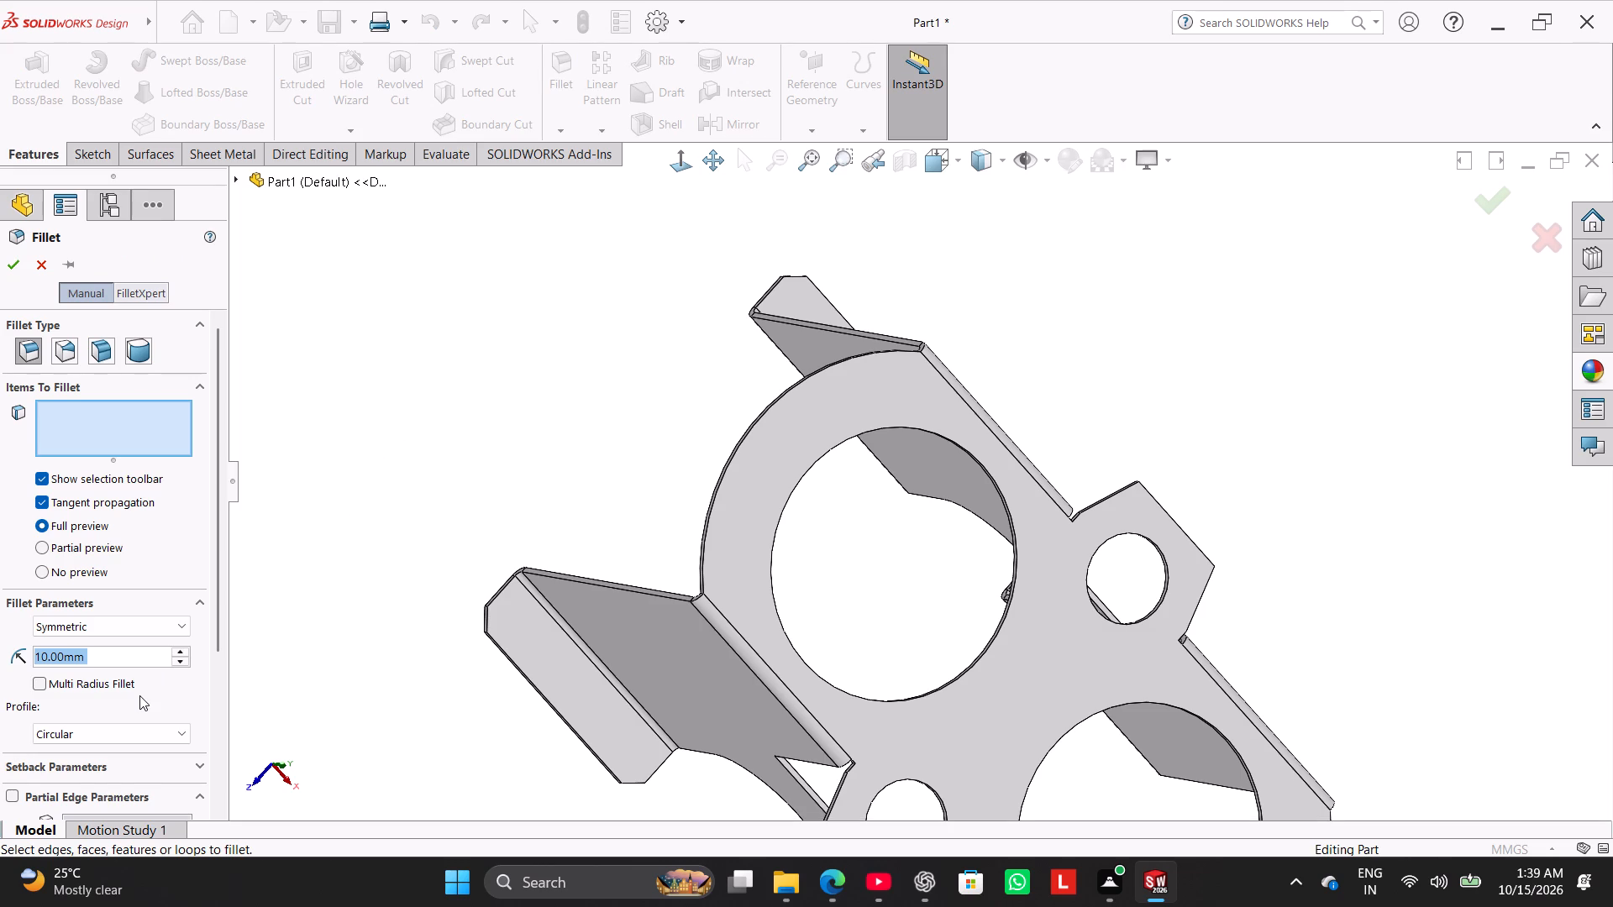
type("0.3")
key("Return")
left_click(804, 478)
scroll(1045, 603, "up", 3)
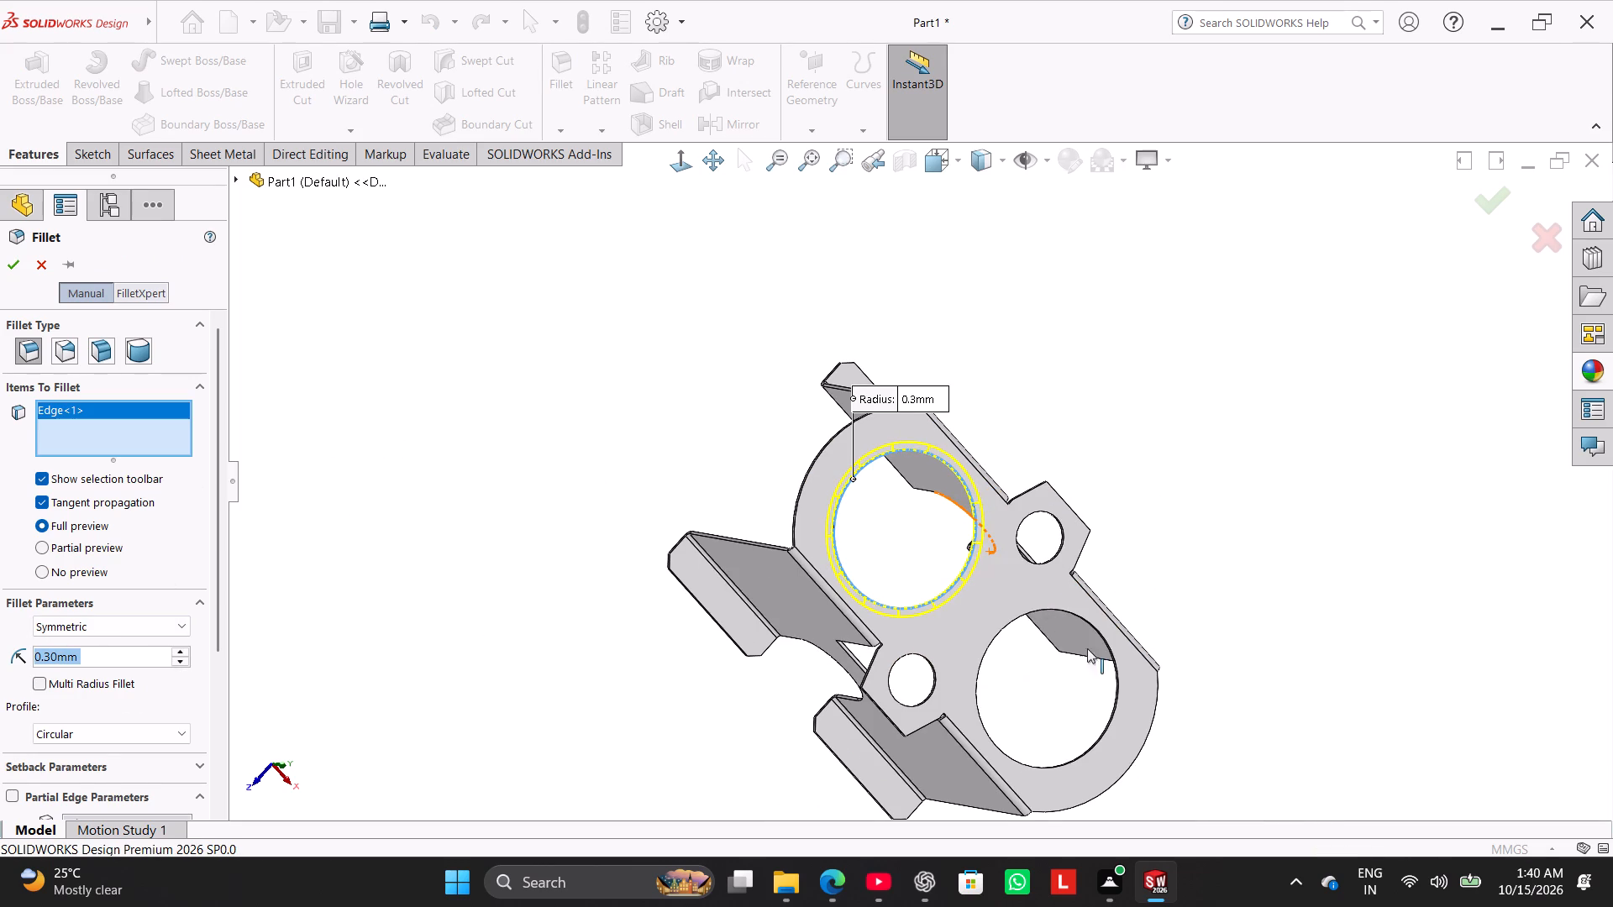
left_click(1054, 609)
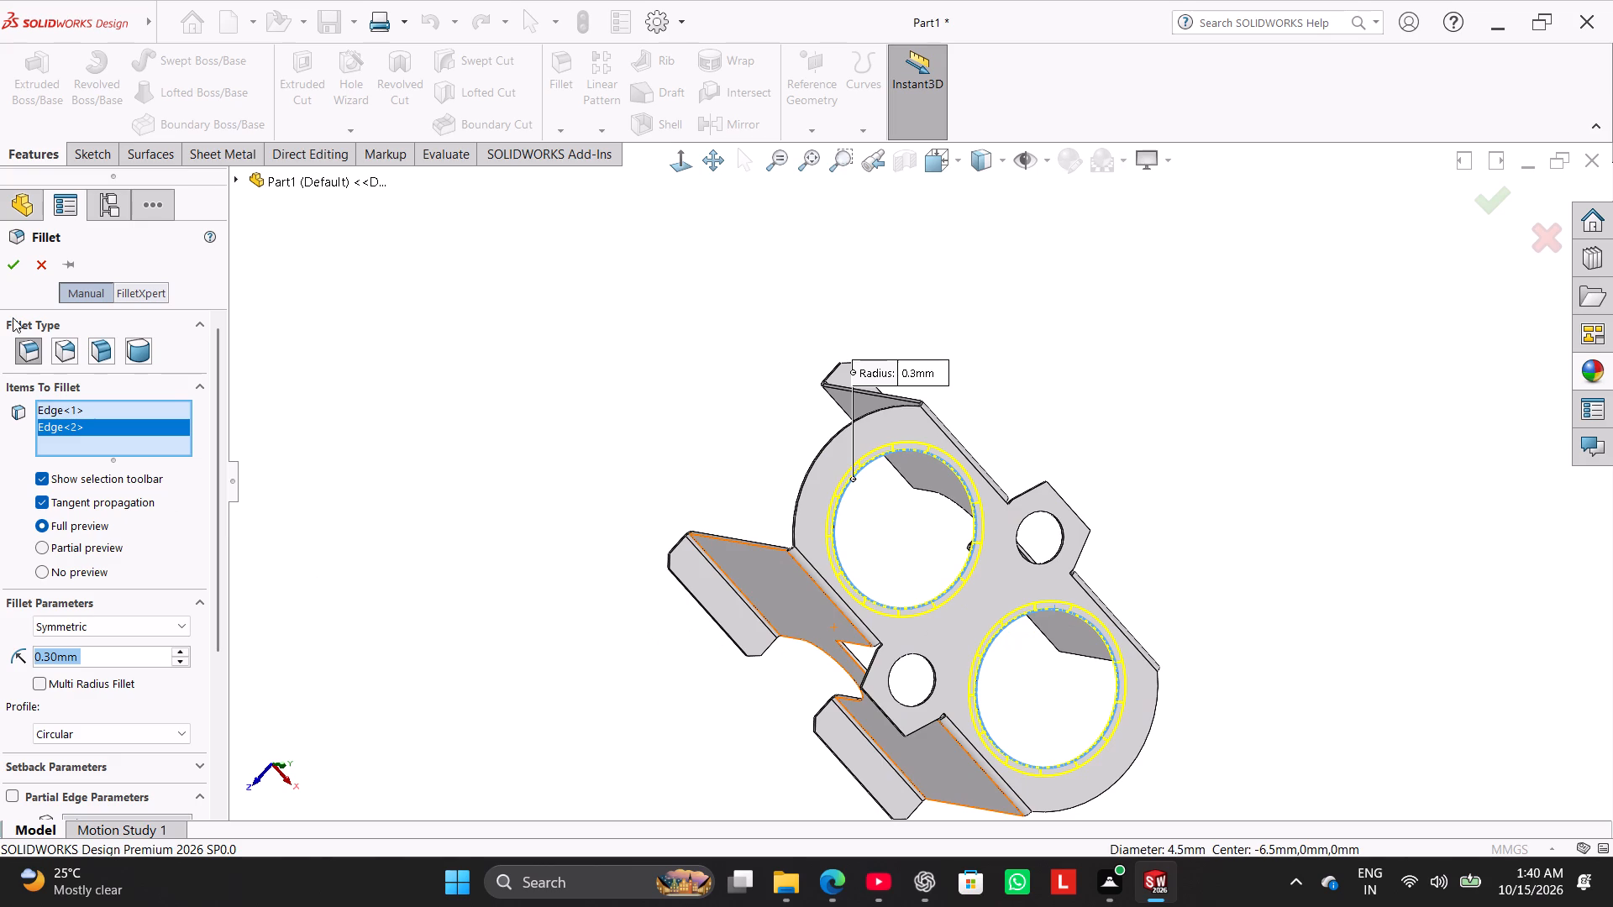
left_click(11, 271)
left_click(399, 398)
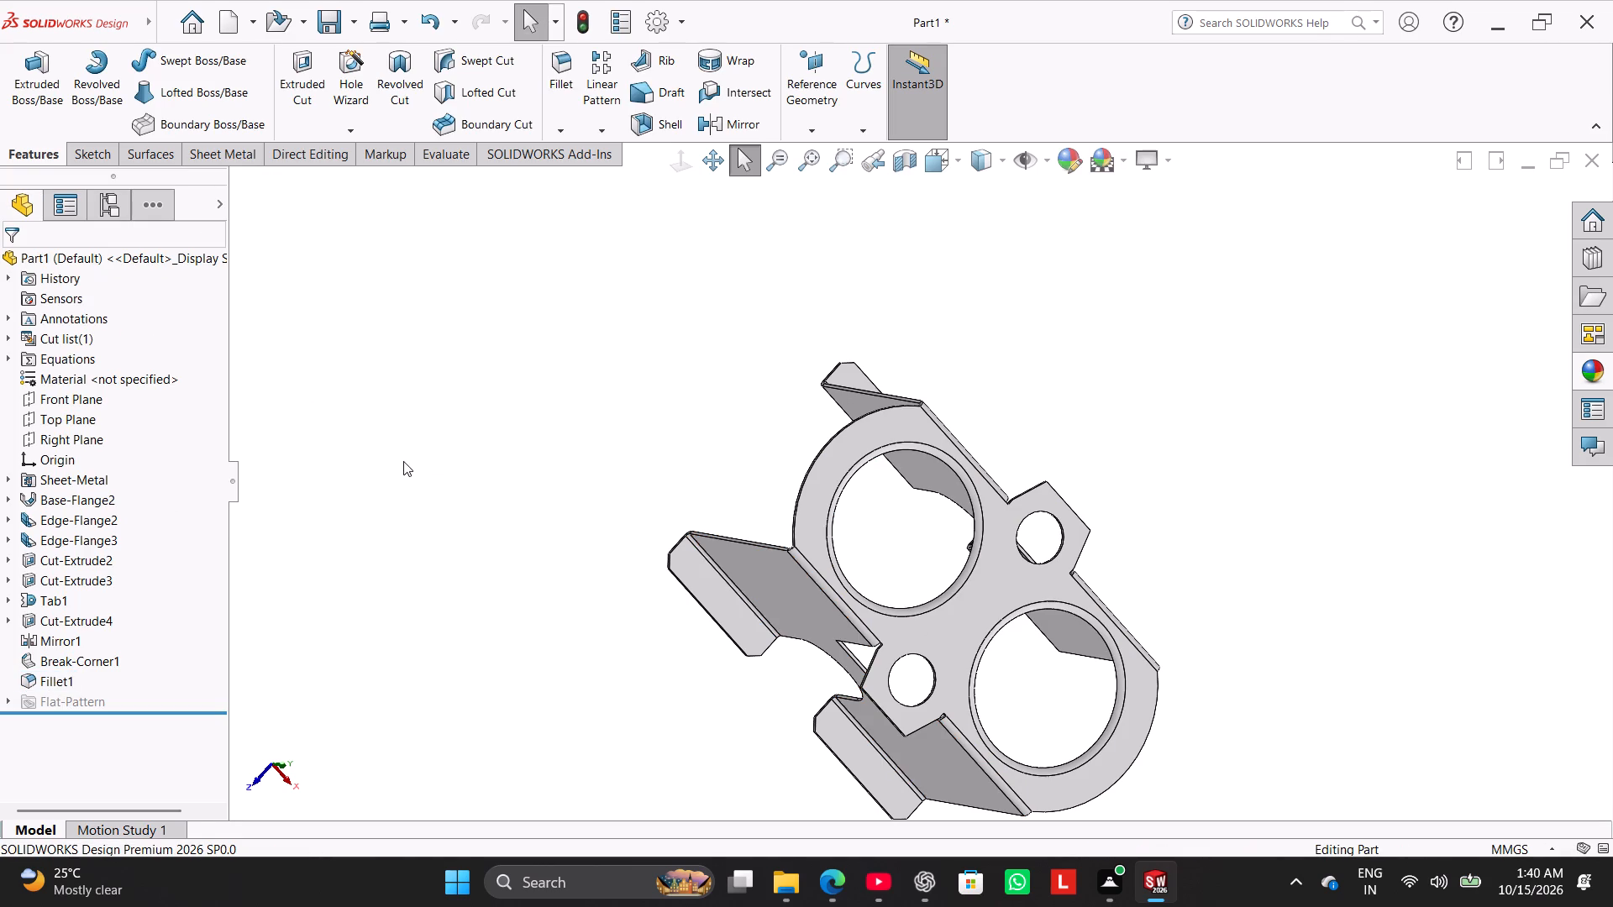
right_click_drag(444, 426, 533, 362)
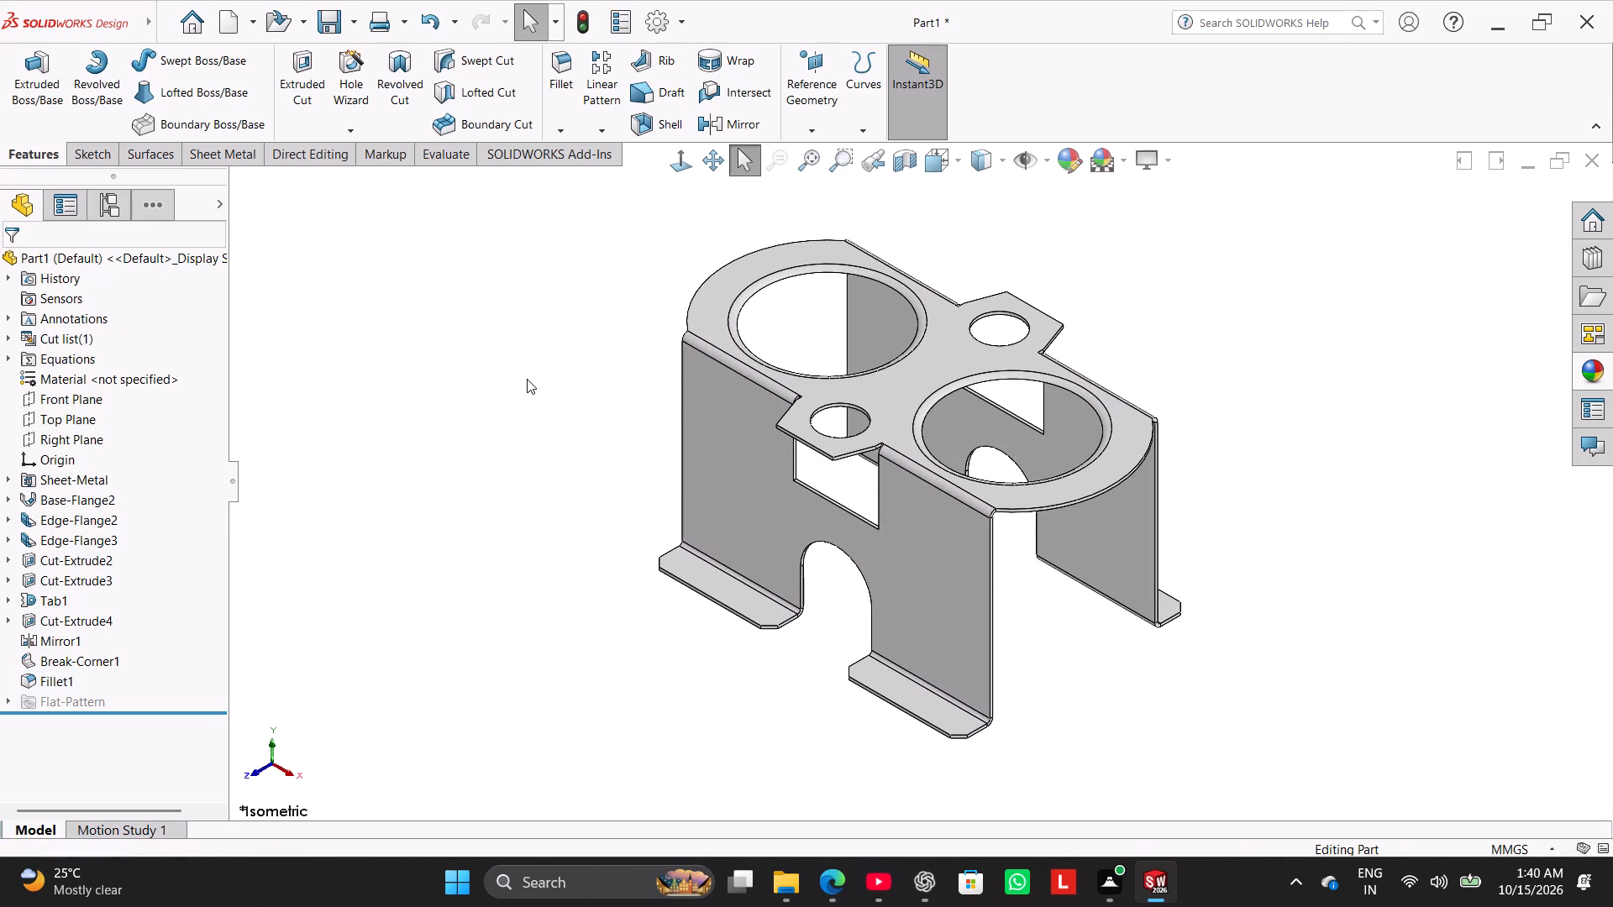
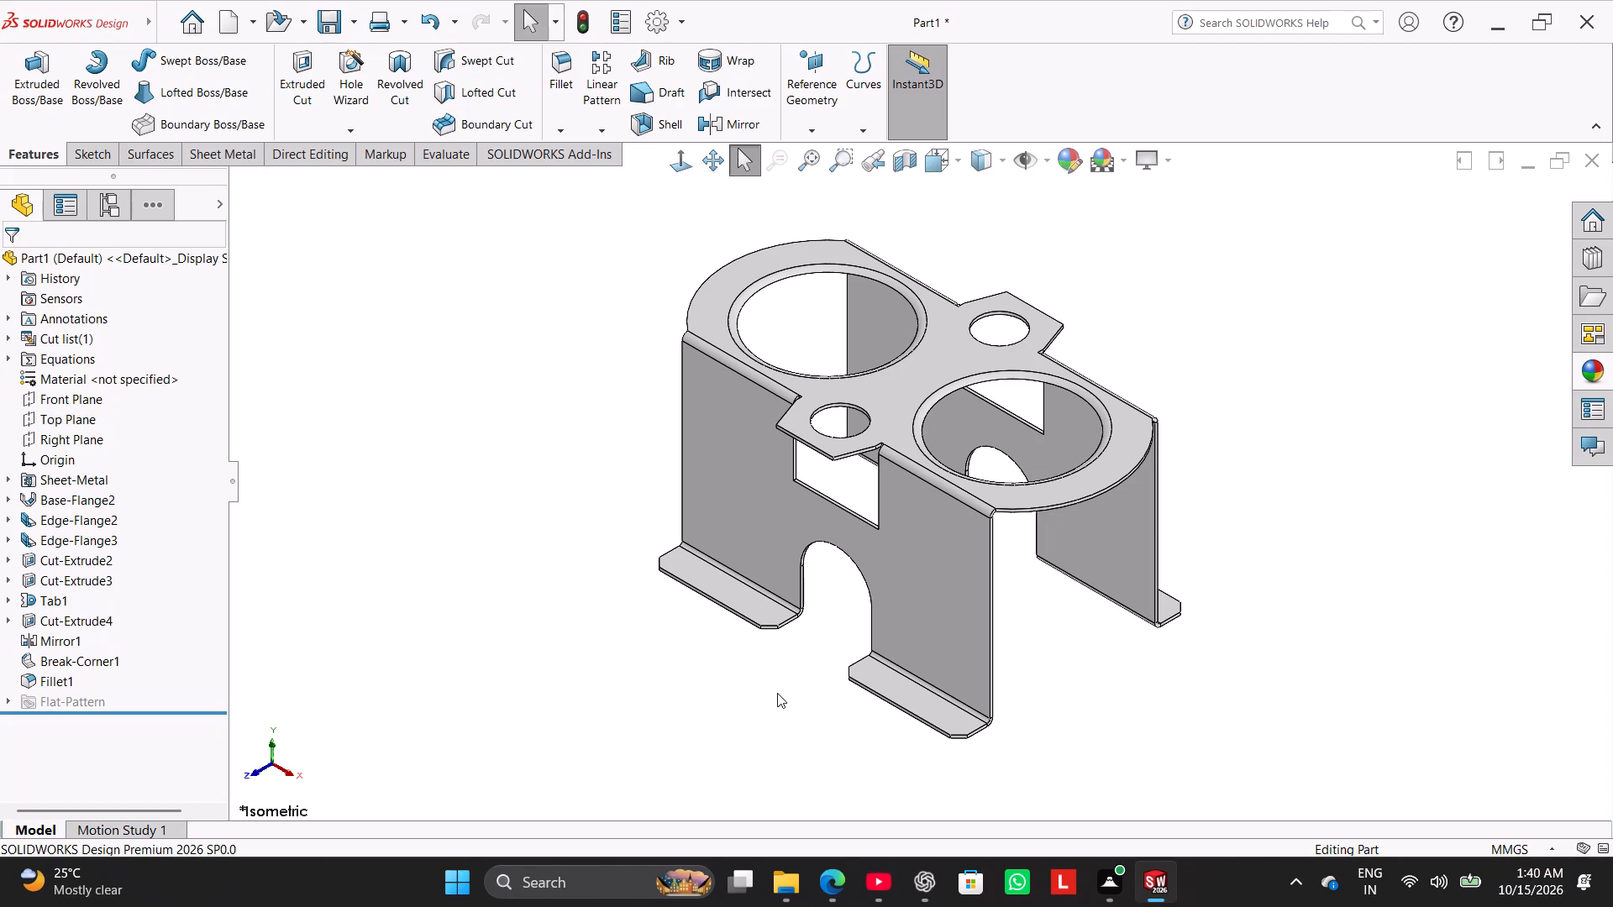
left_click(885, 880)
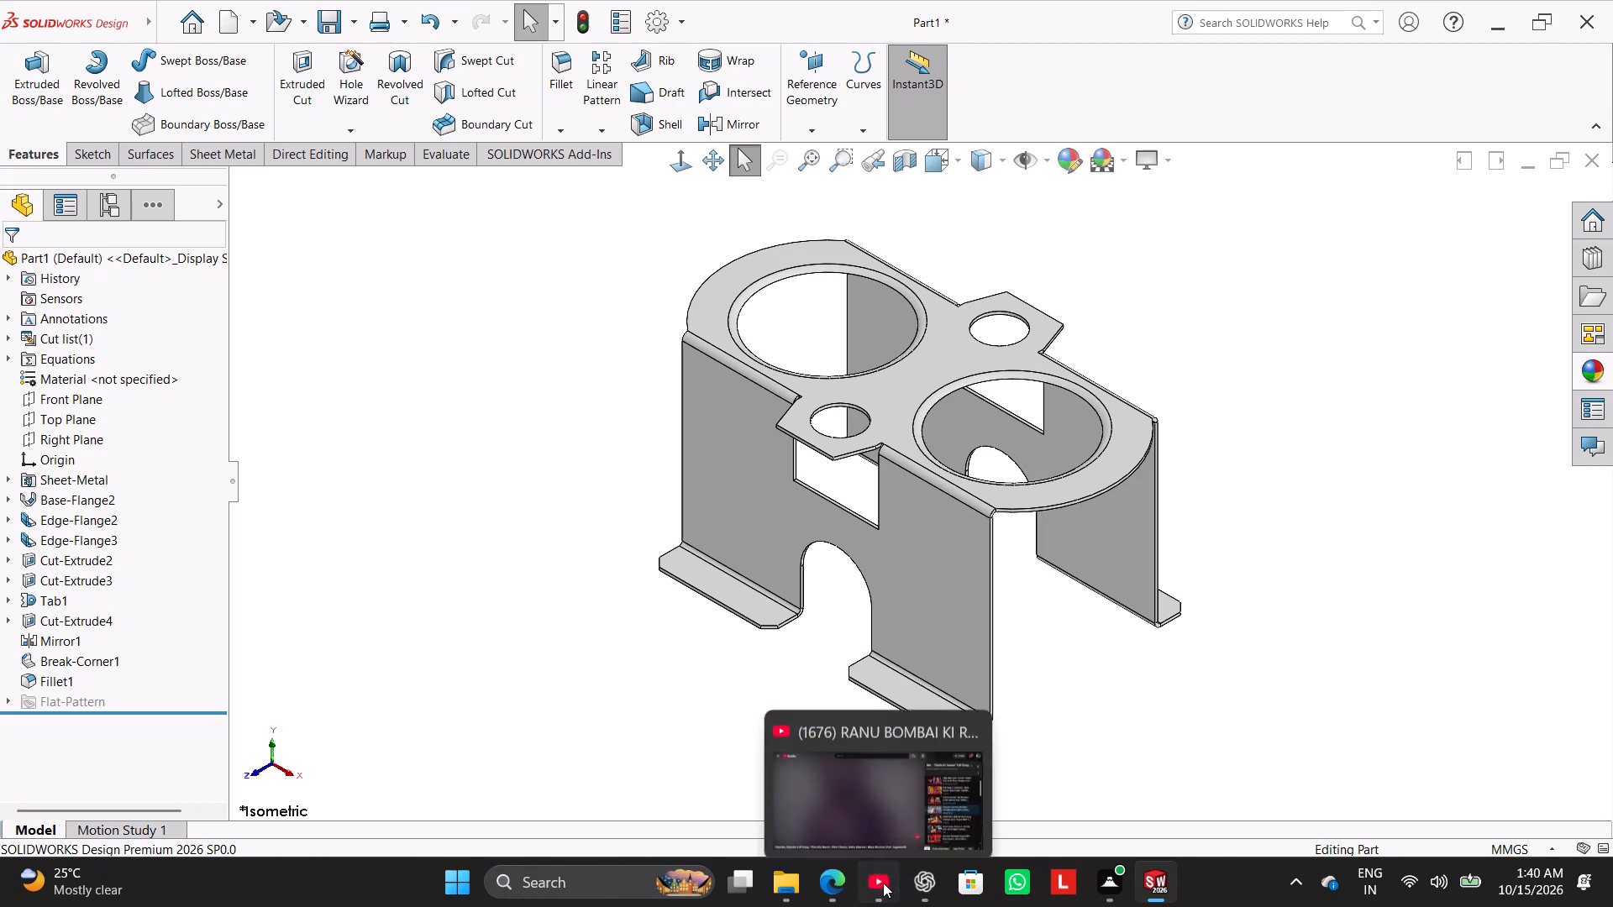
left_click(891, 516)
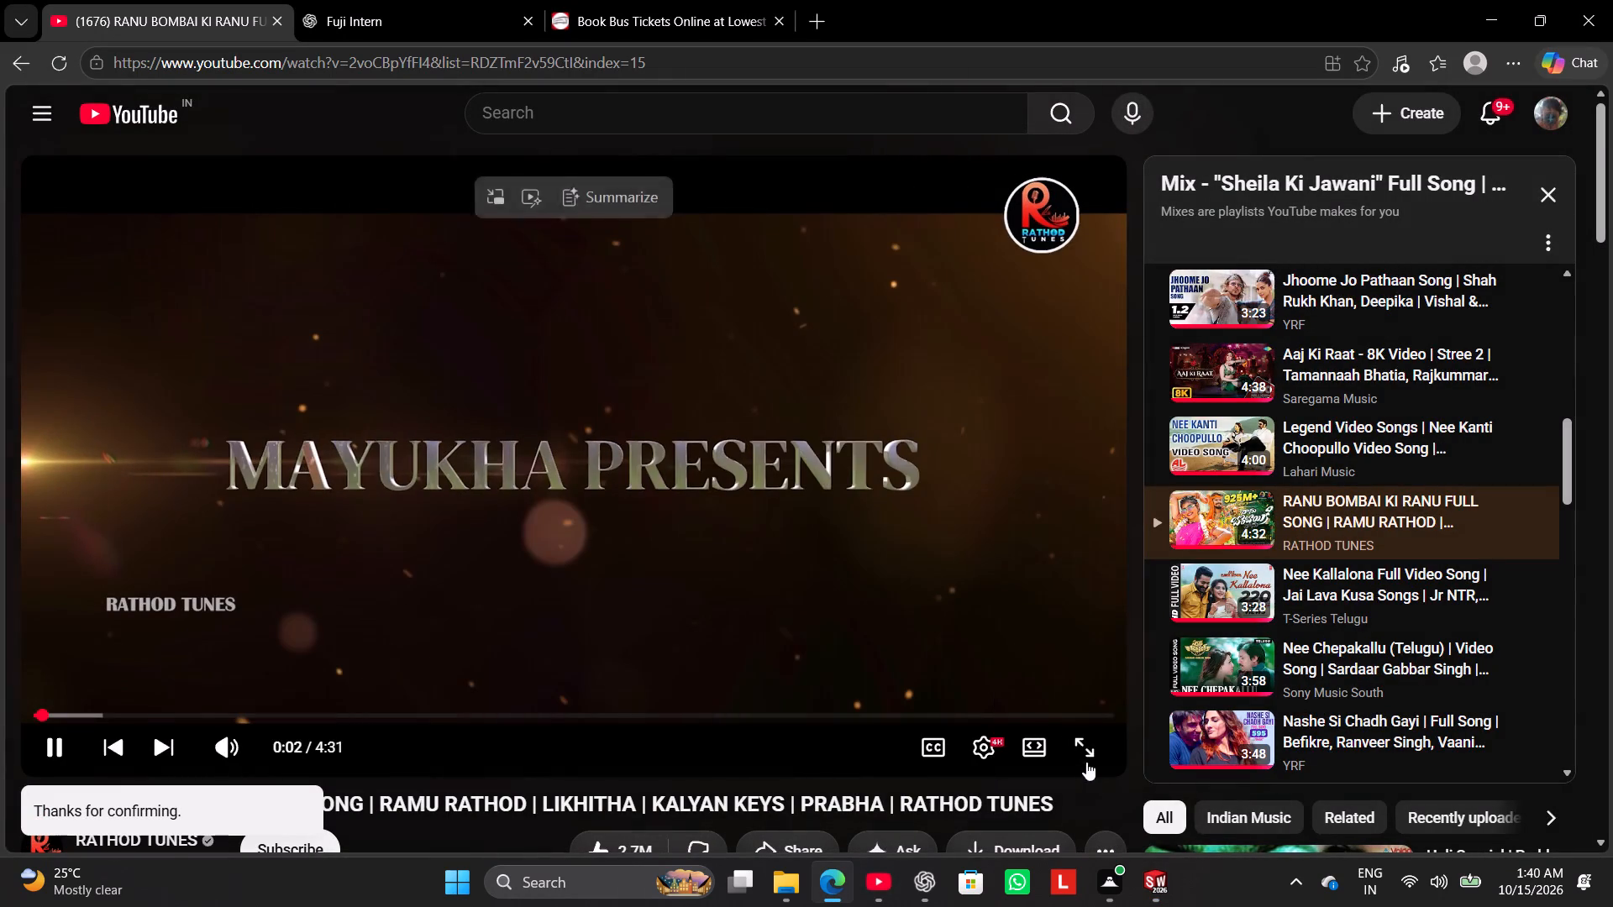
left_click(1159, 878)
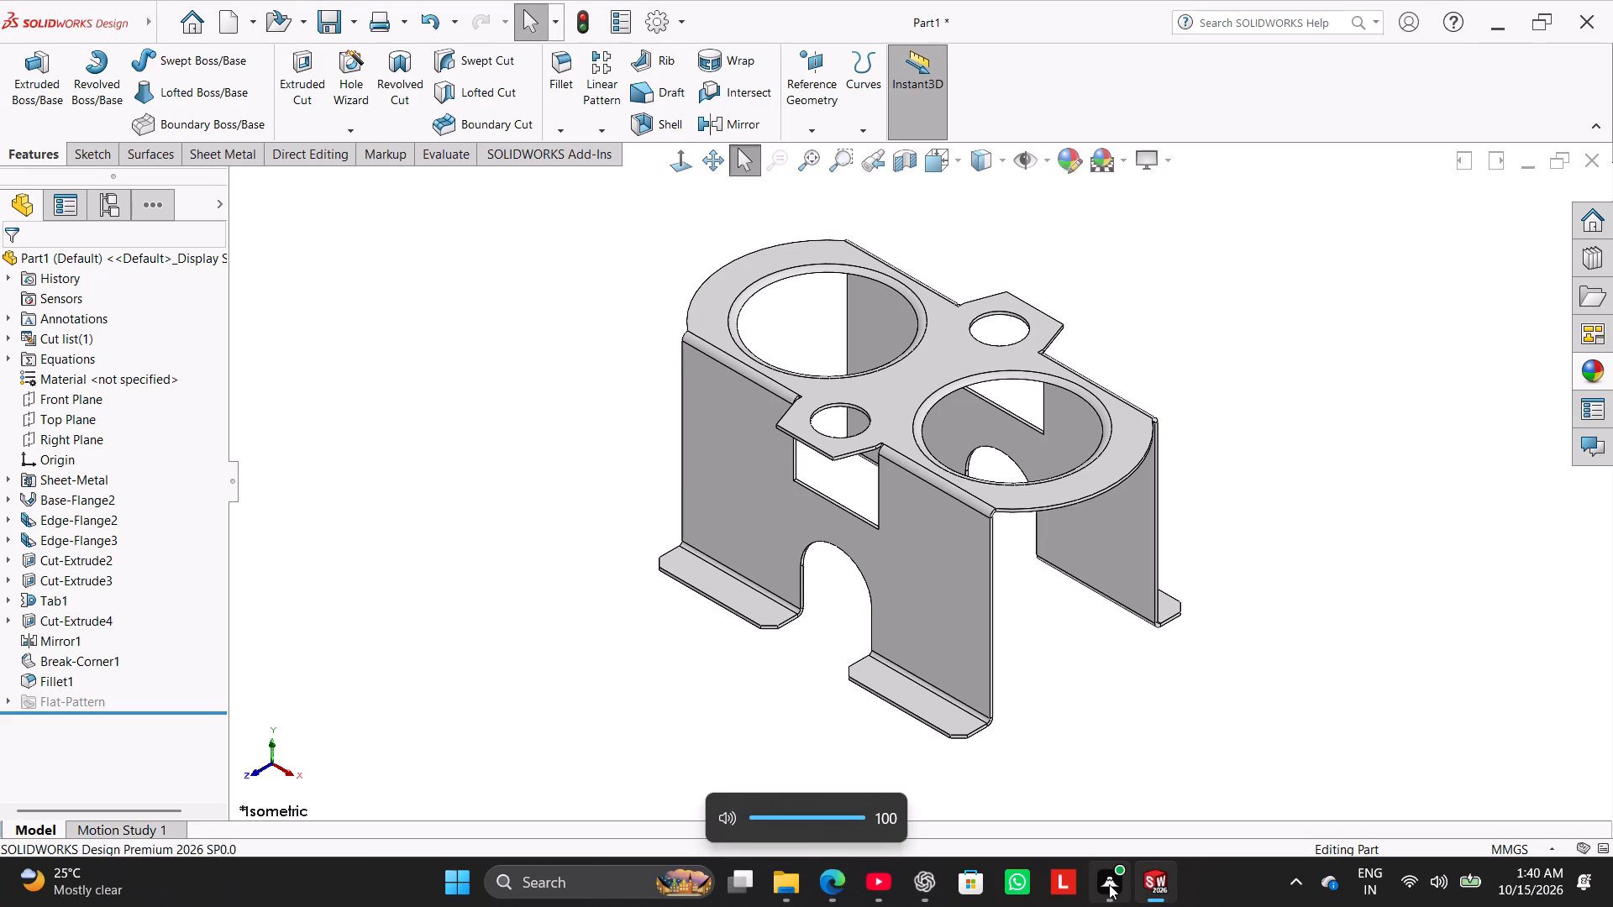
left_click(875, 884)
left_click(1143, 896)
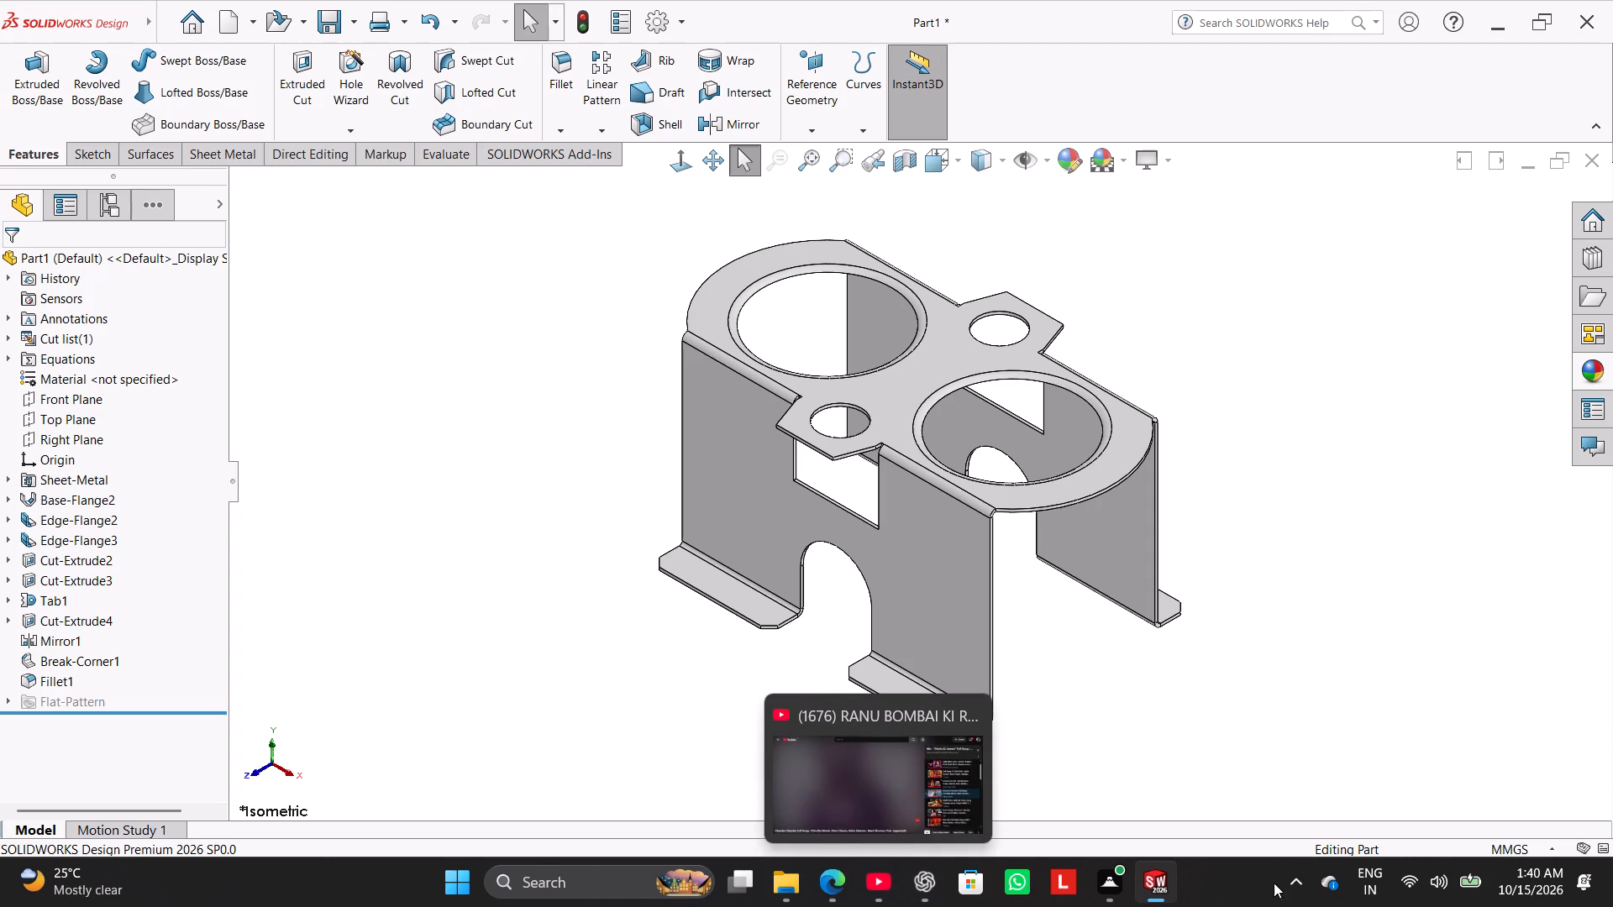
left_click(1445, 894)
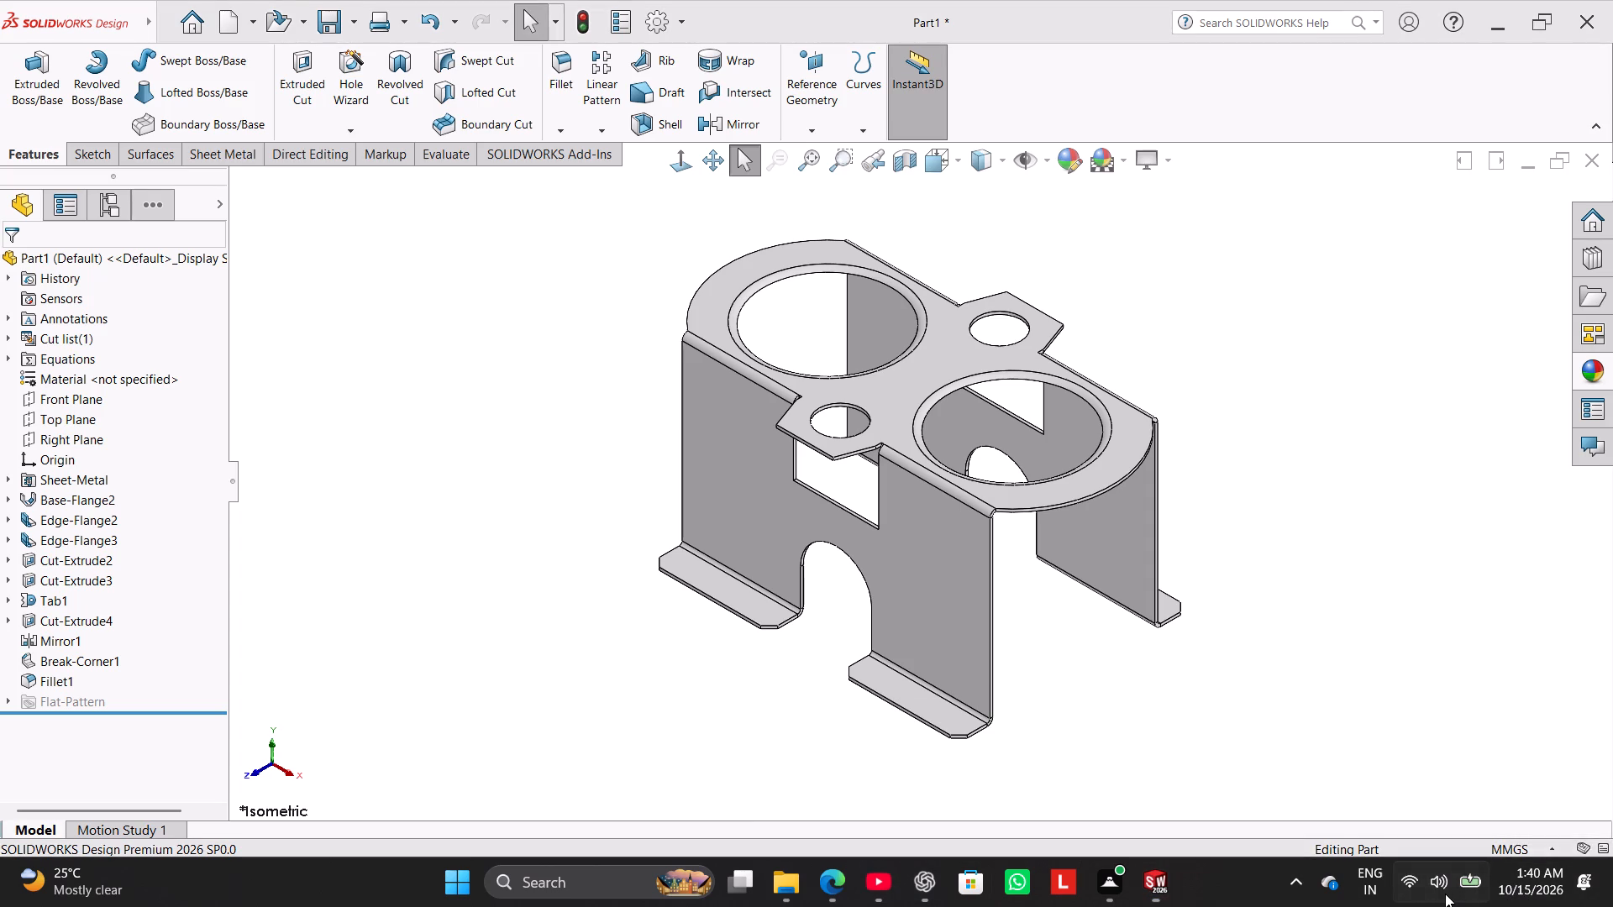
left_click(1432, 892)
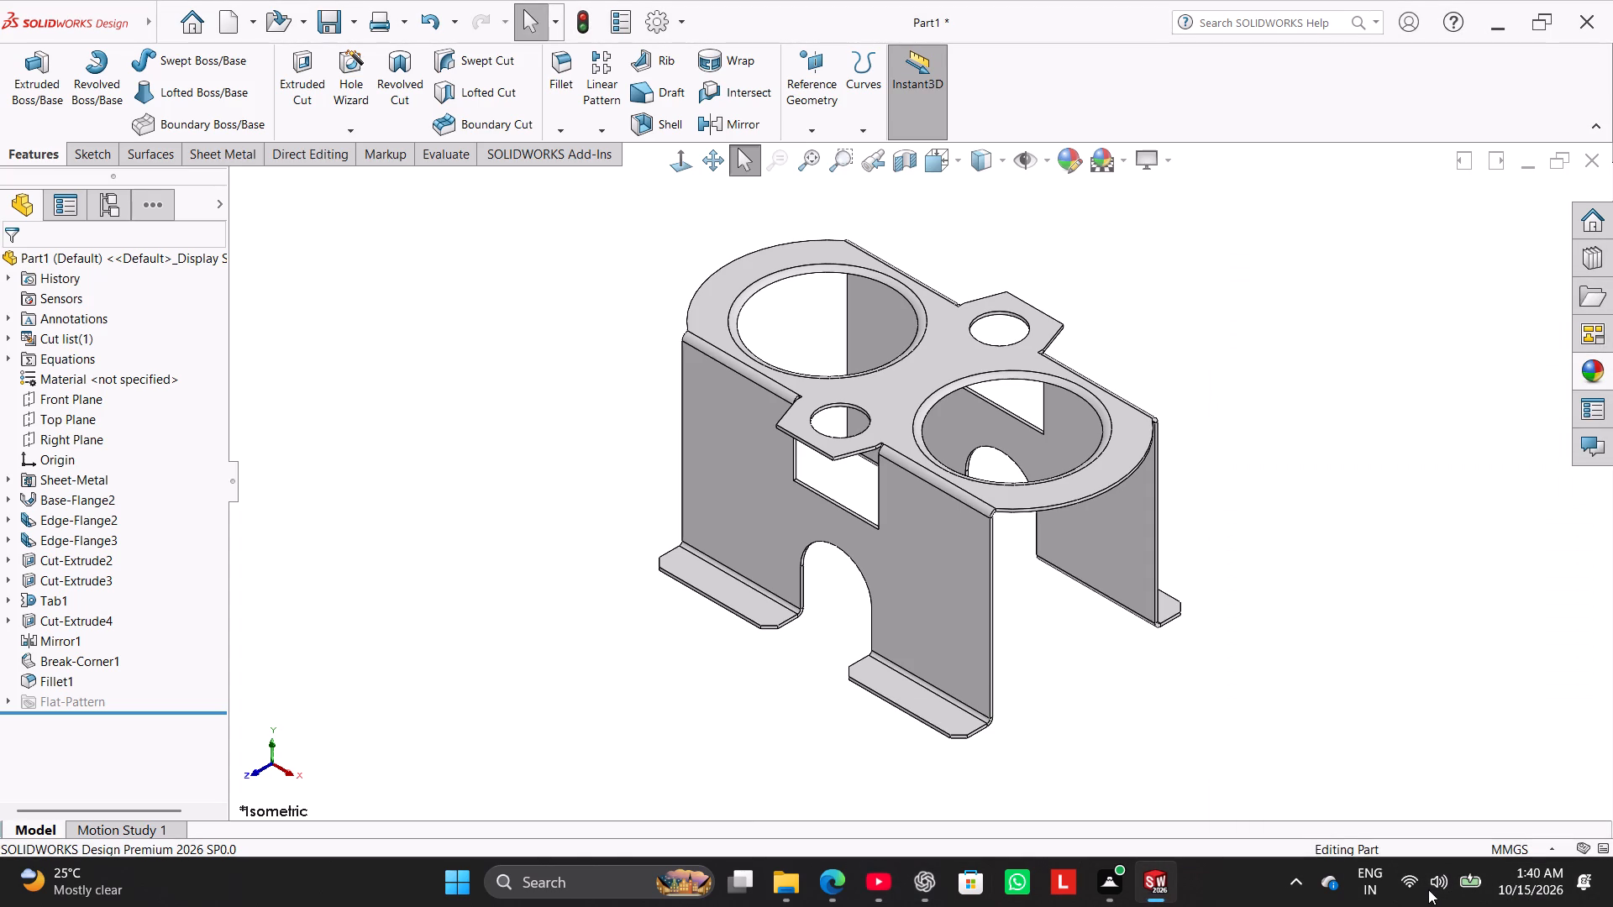
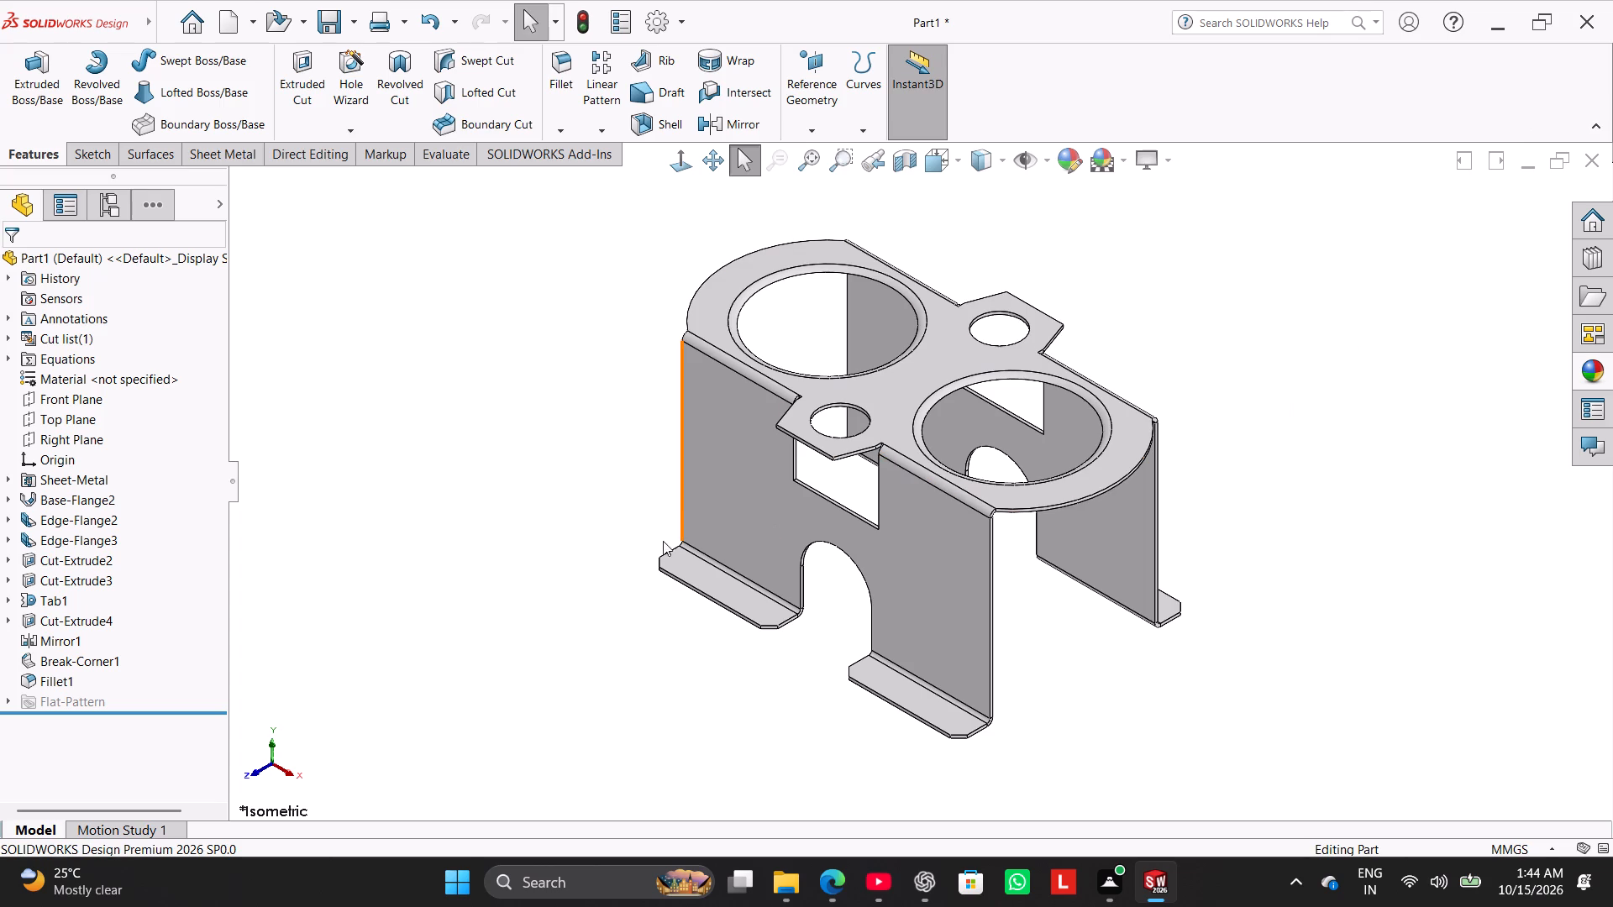
Examine the sheet metal part from several angles, including its side walls, foot flanges and underside.
middle_click_drag(601, 555, 608, 318)
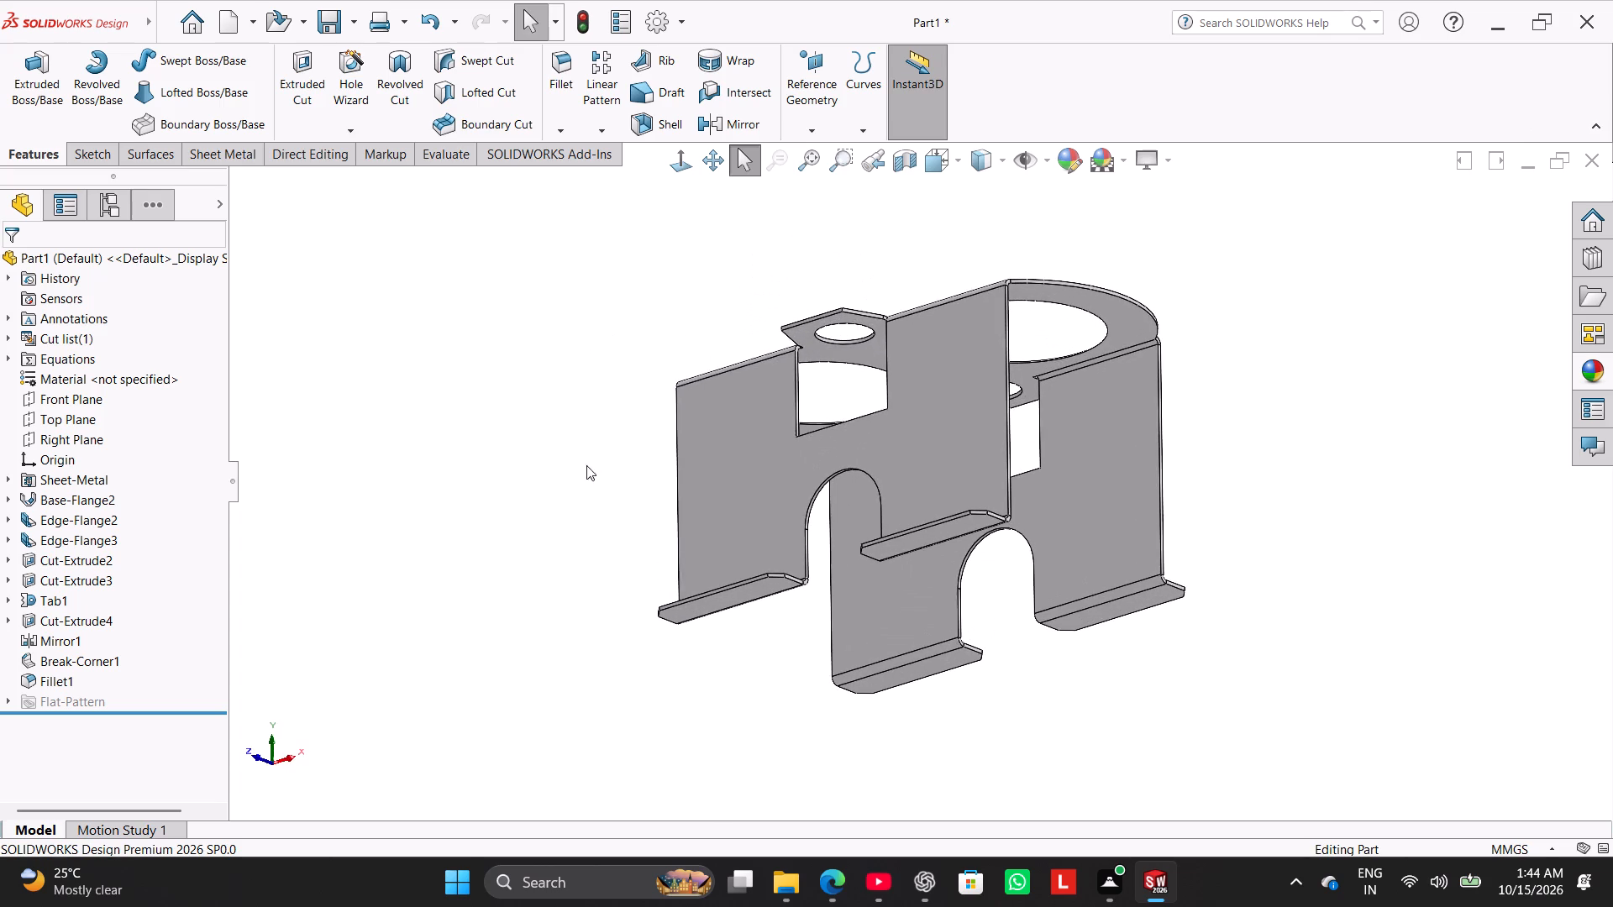
middle_click_drag(570, 519, 672, 749)
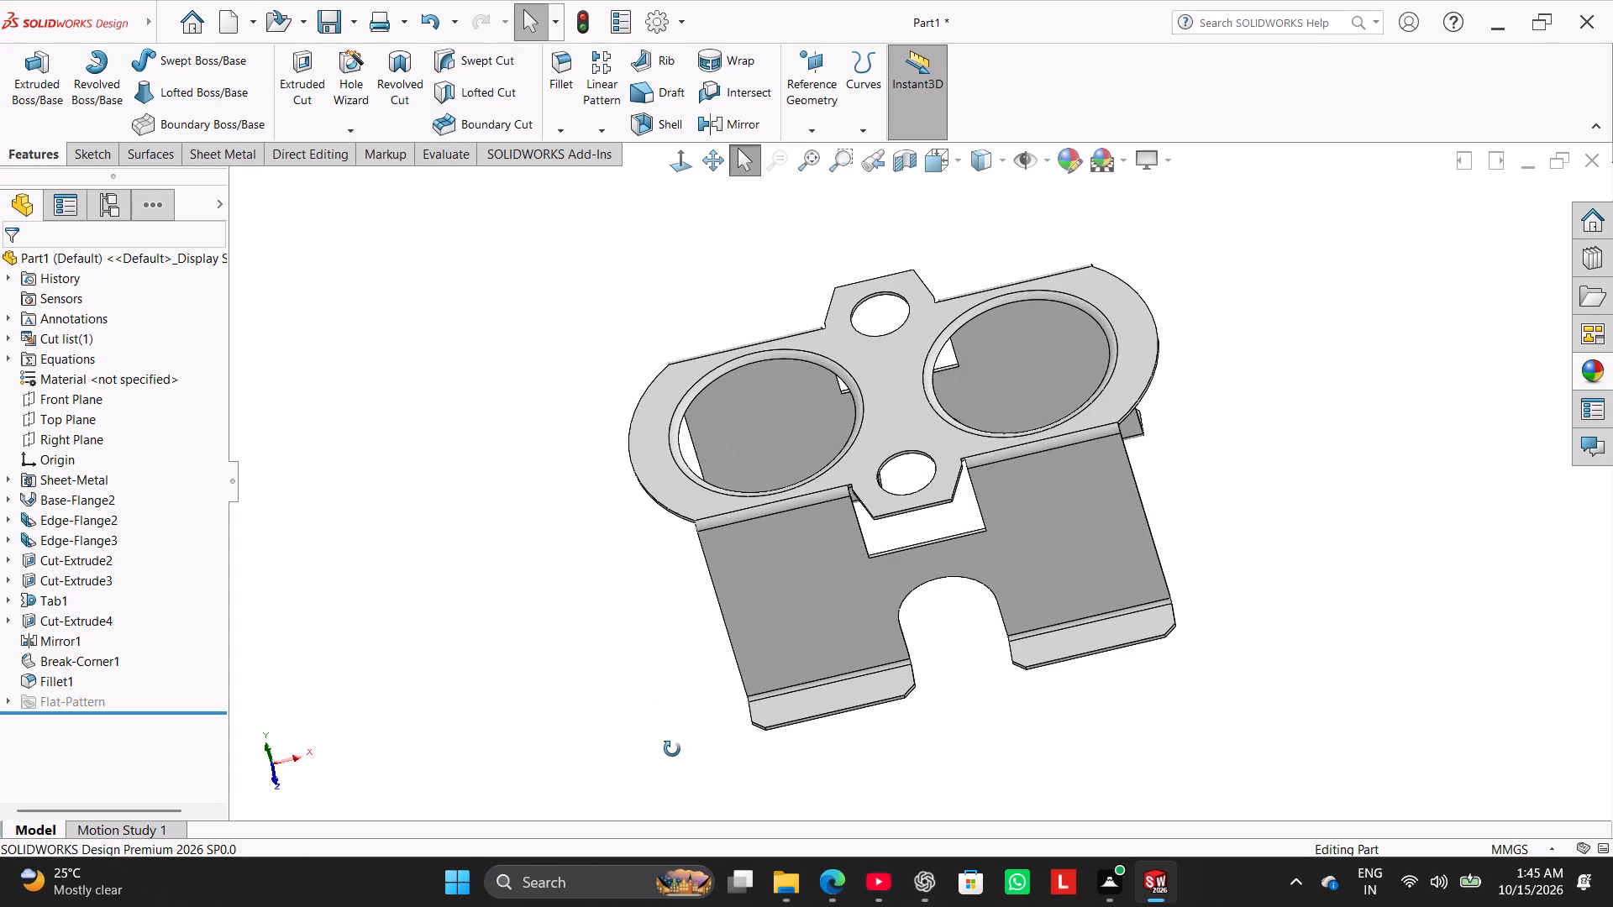
middle_click_drag(672, 749, 672, 746)
middle_click_drag(629, 500, 643, 700)
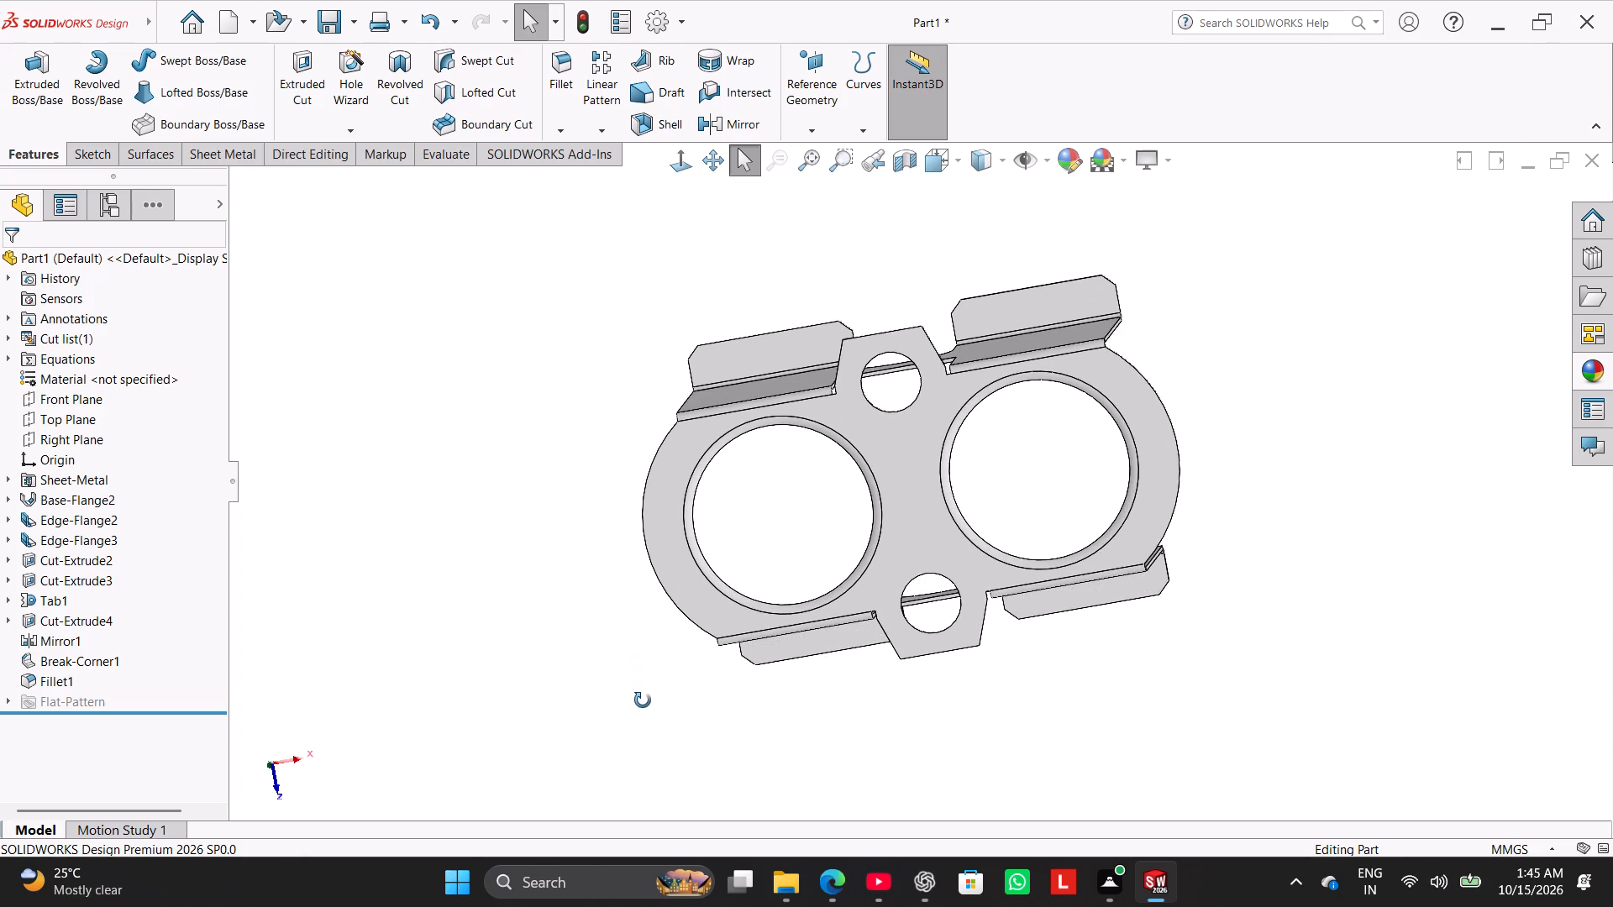
middle_click_drag(643, 700, 653, 702)
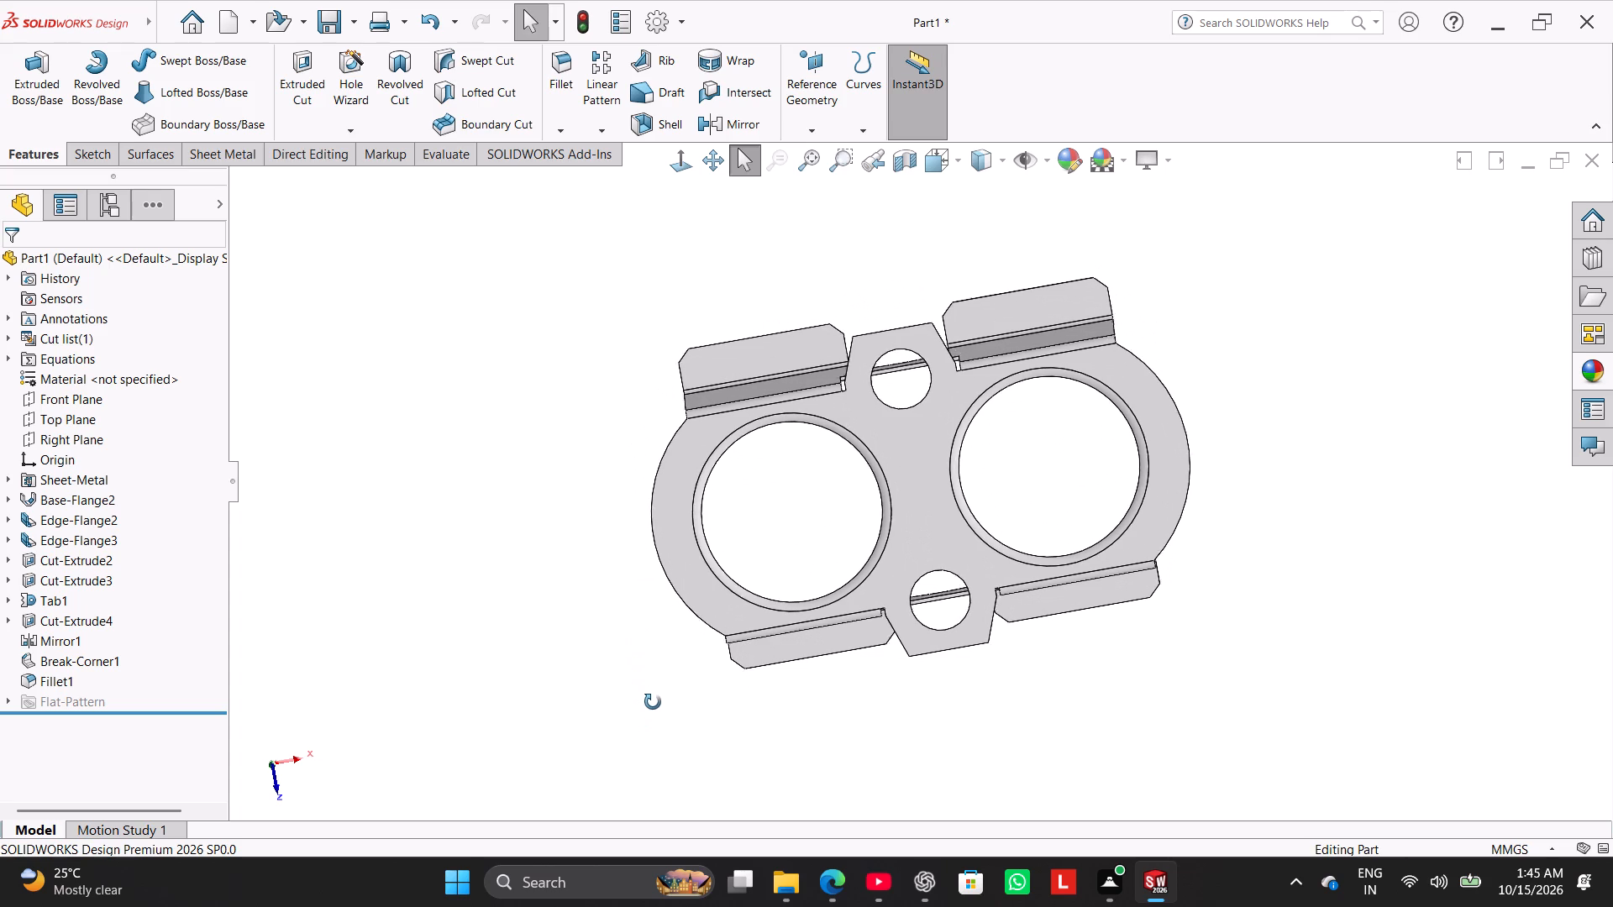
middle_click_drag(653, 702, 667, 705)
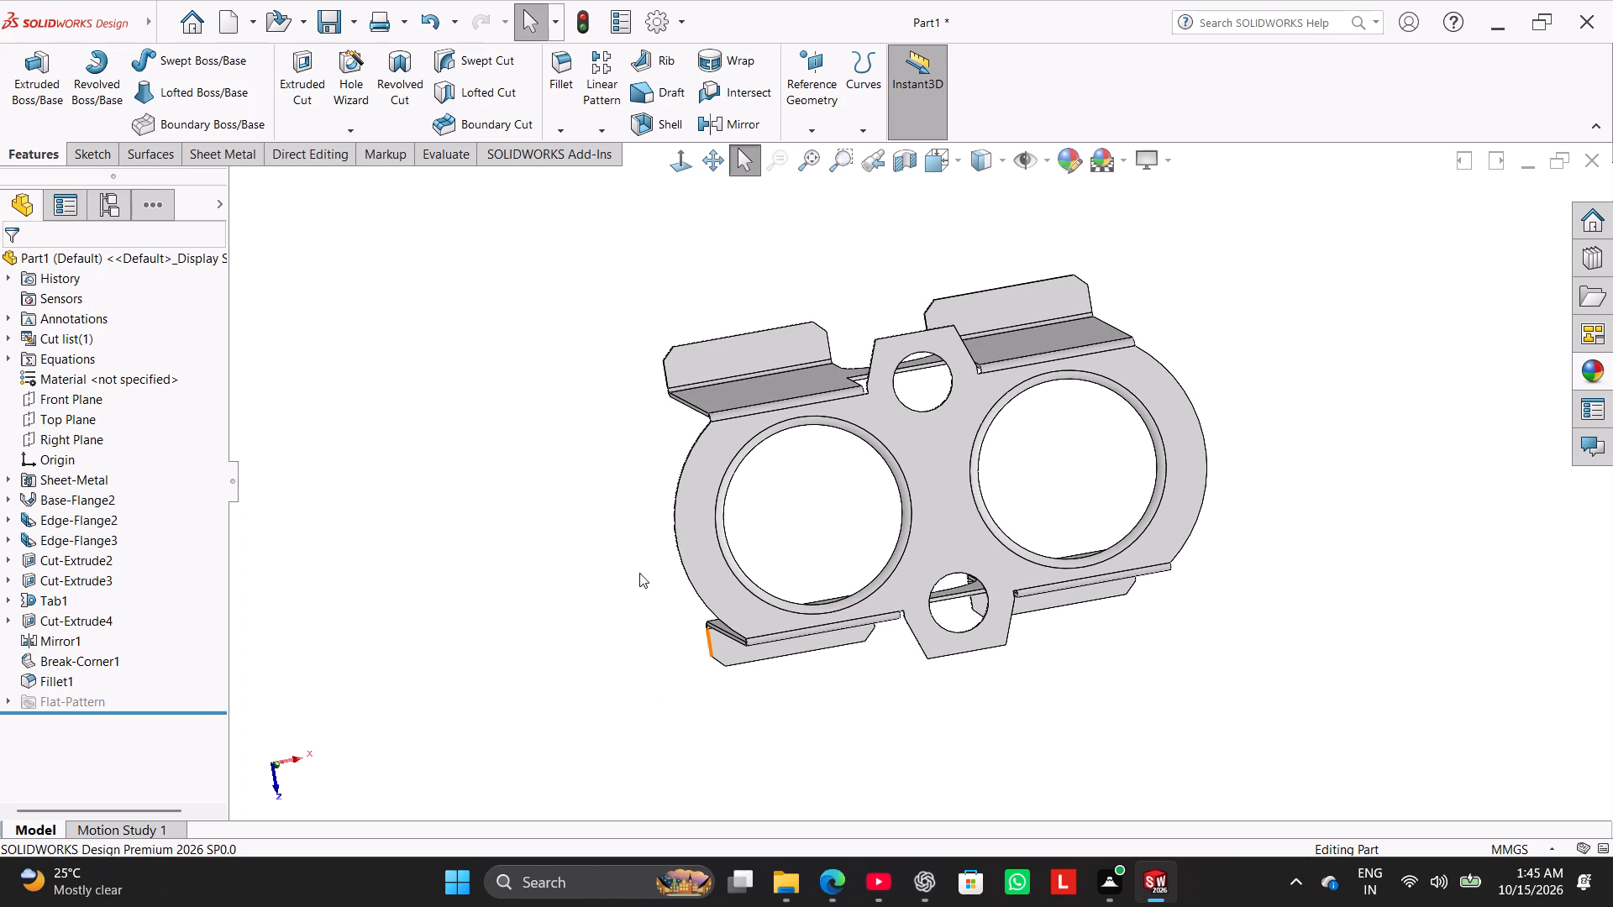
middle_click_drag(628, 562, 654, 655)
scroll(709, 558, "up", 1)
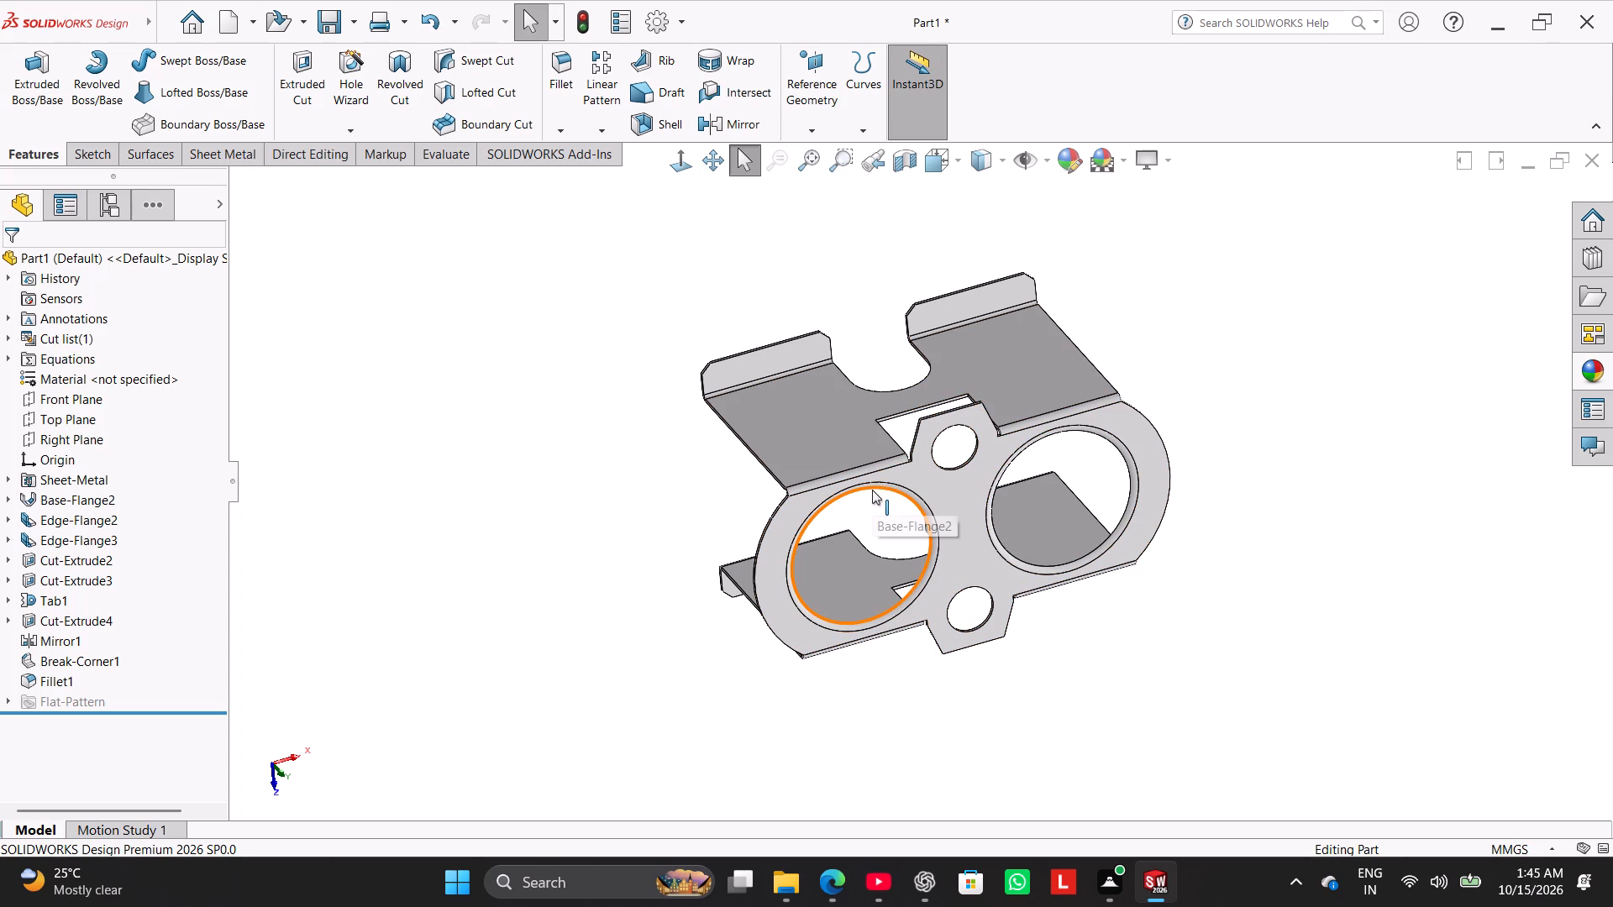
On a foot flange face, start a sketch with a vertical centerline from the nearby tab hole's centre to the tab's outer edge.
middle_click_drag(692, 527, 630, 398)
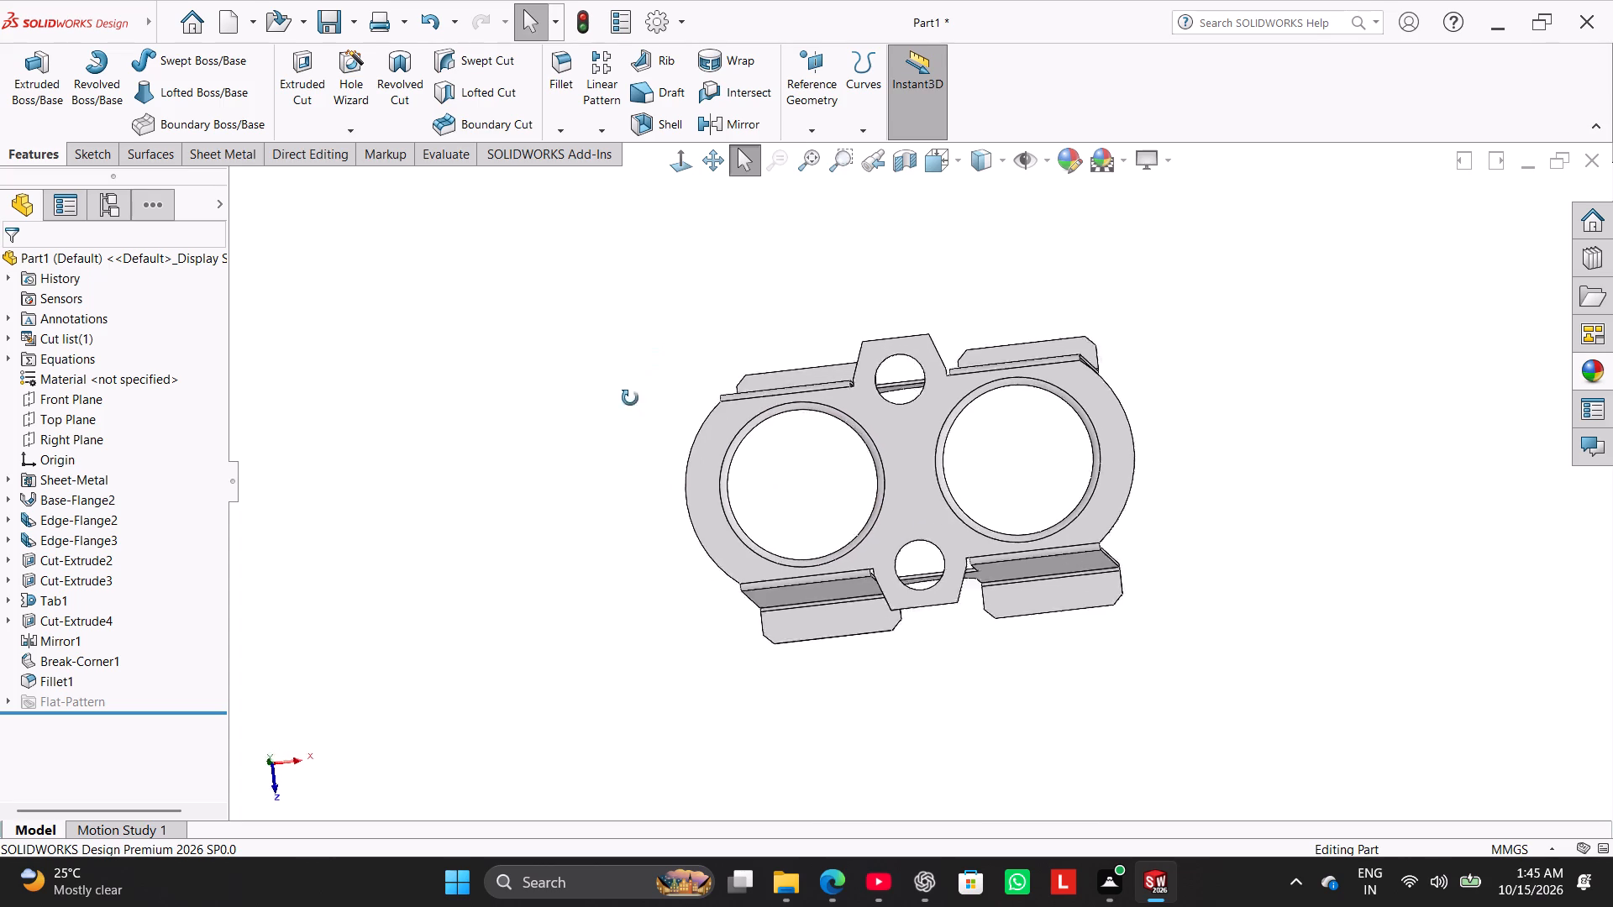
middle_click_drag(630, 398, 616, 490)
right_click(838, 315)
left_click(728, 346)
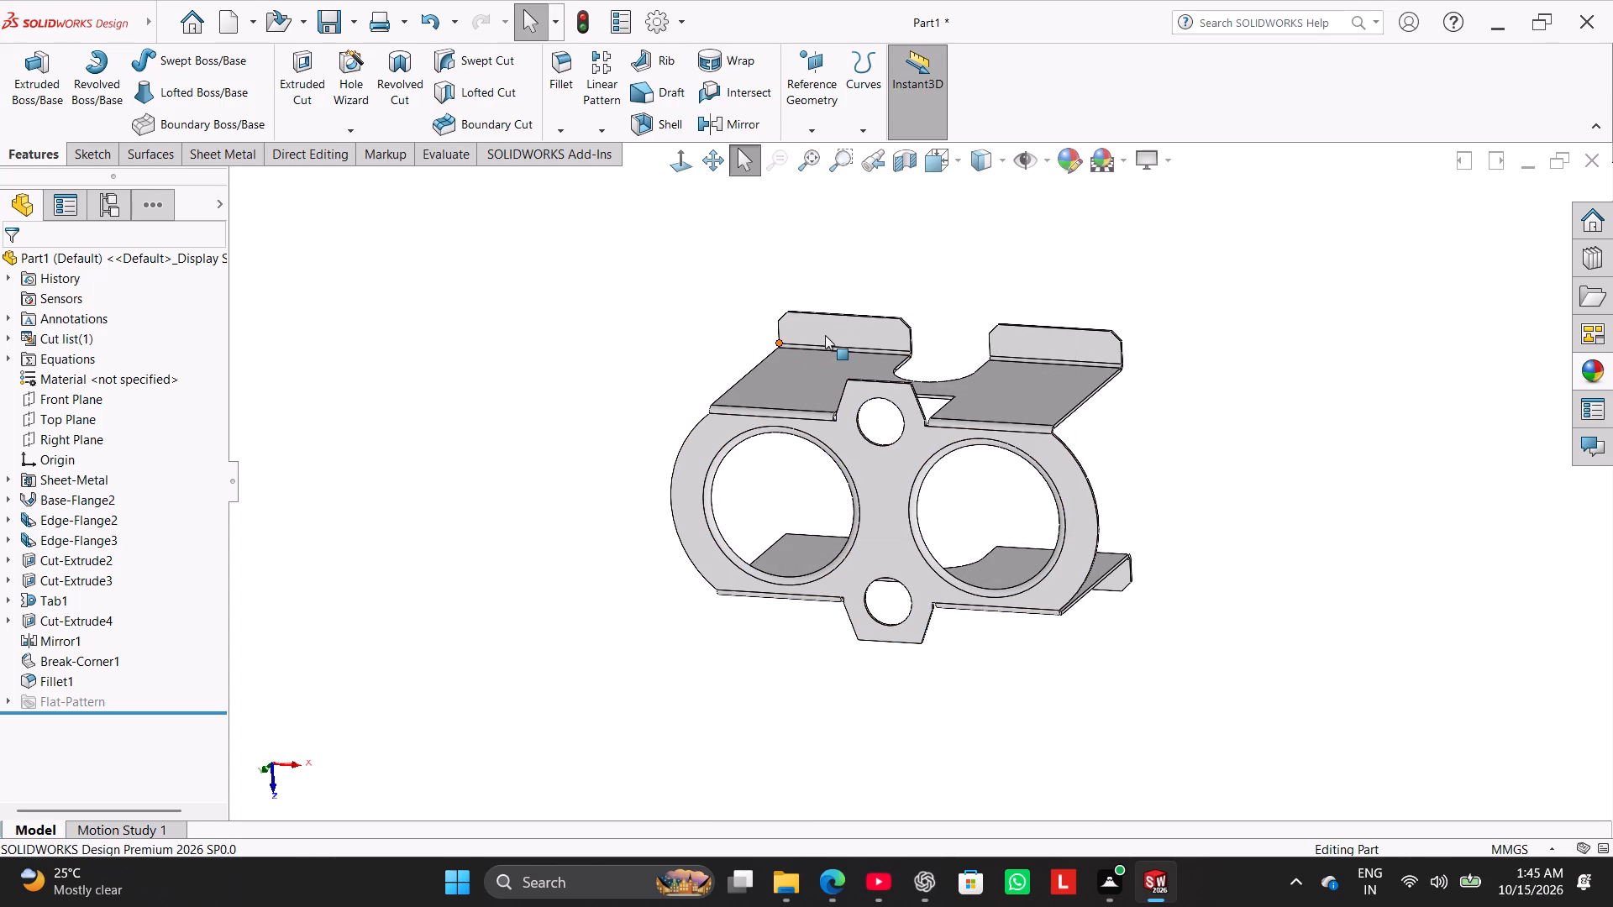
right_click(831, 332)
left_click(875, 307)
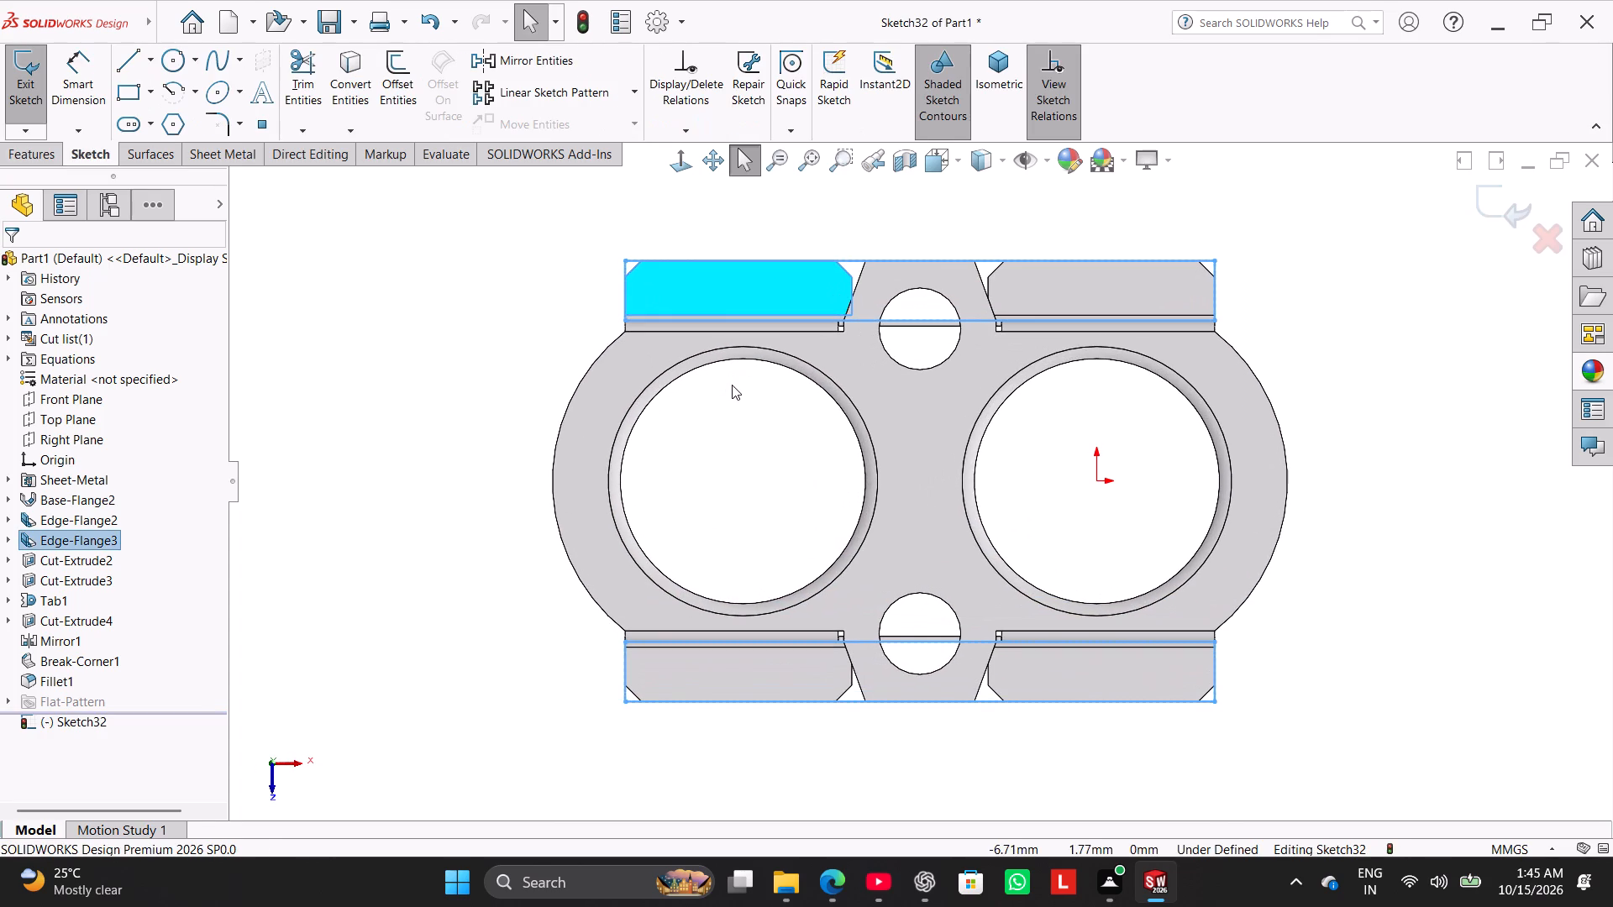
left_click(153, 71)
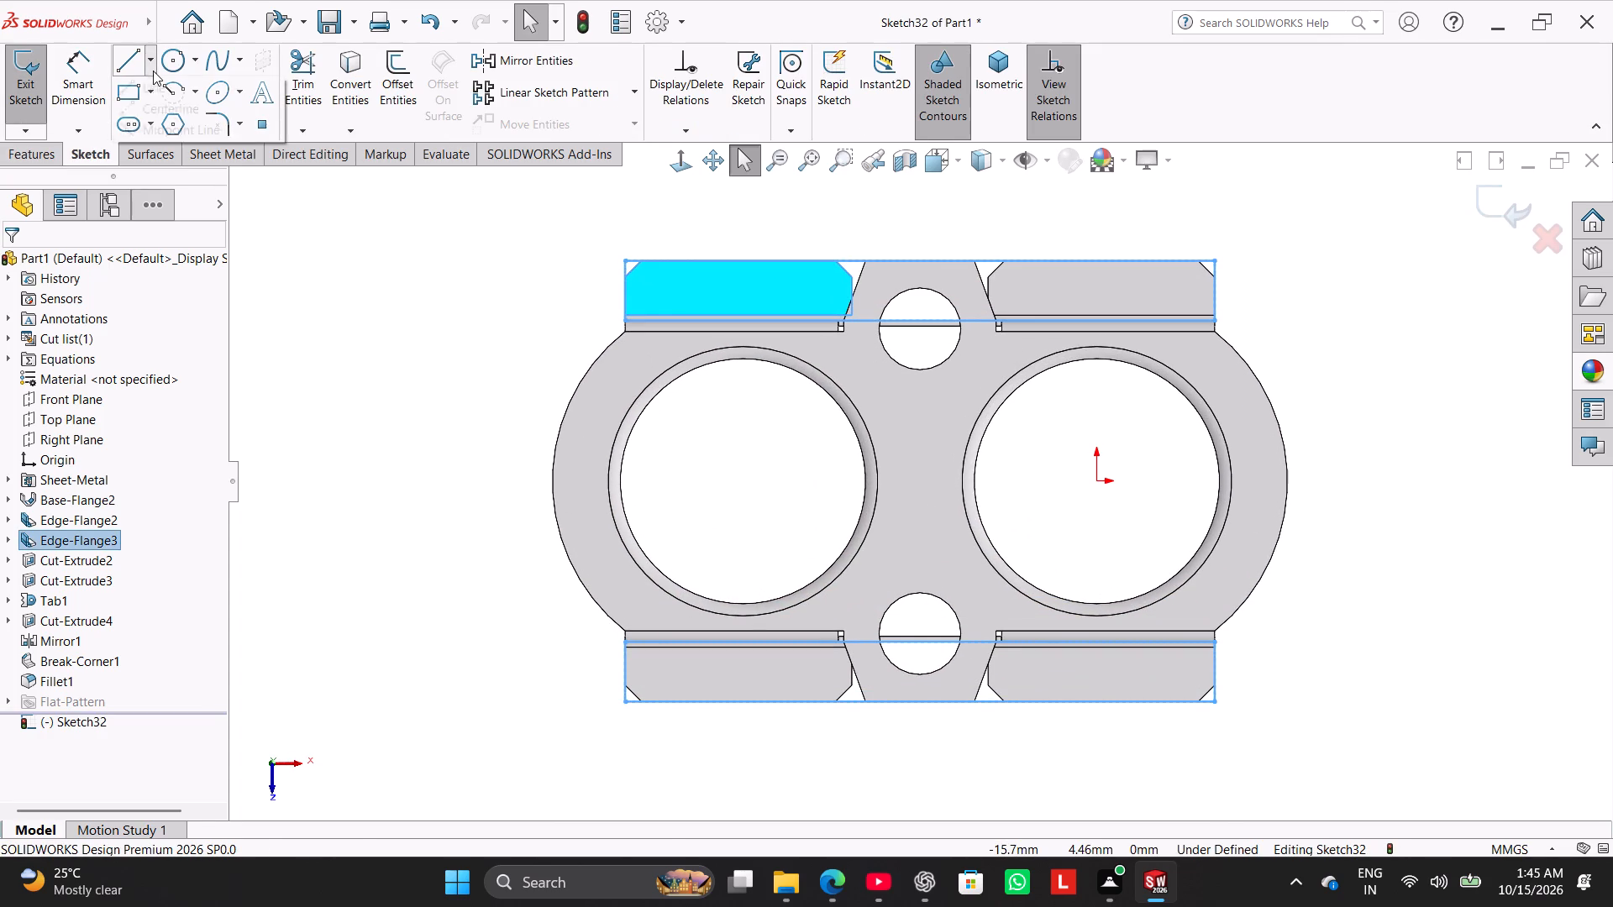
left_click(162, 102)
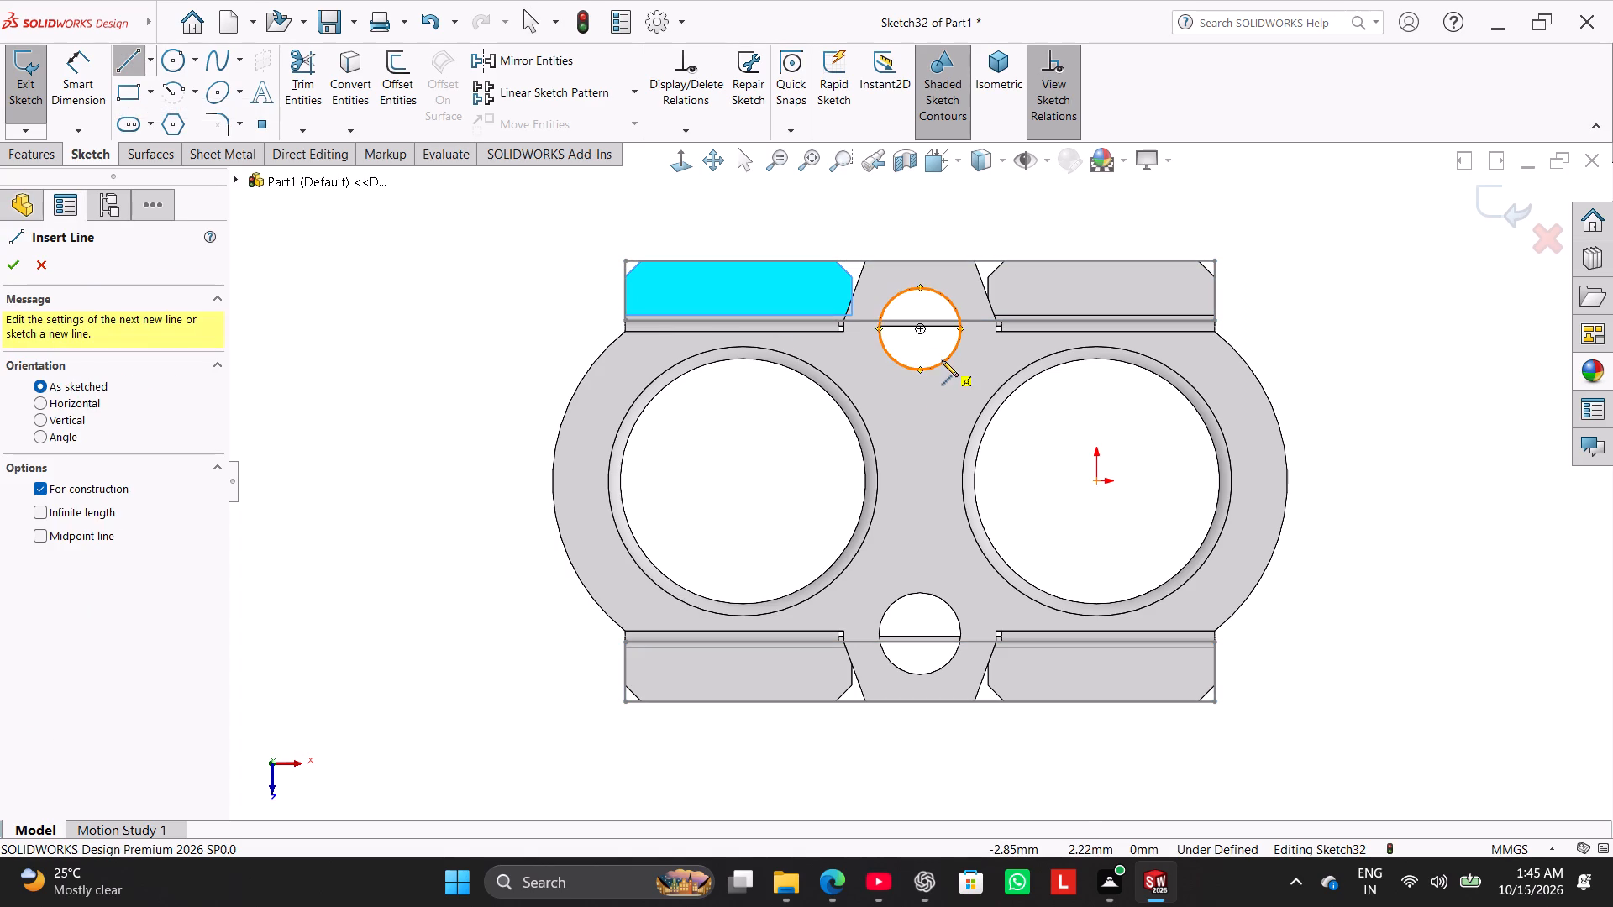
left_click(921, 329)
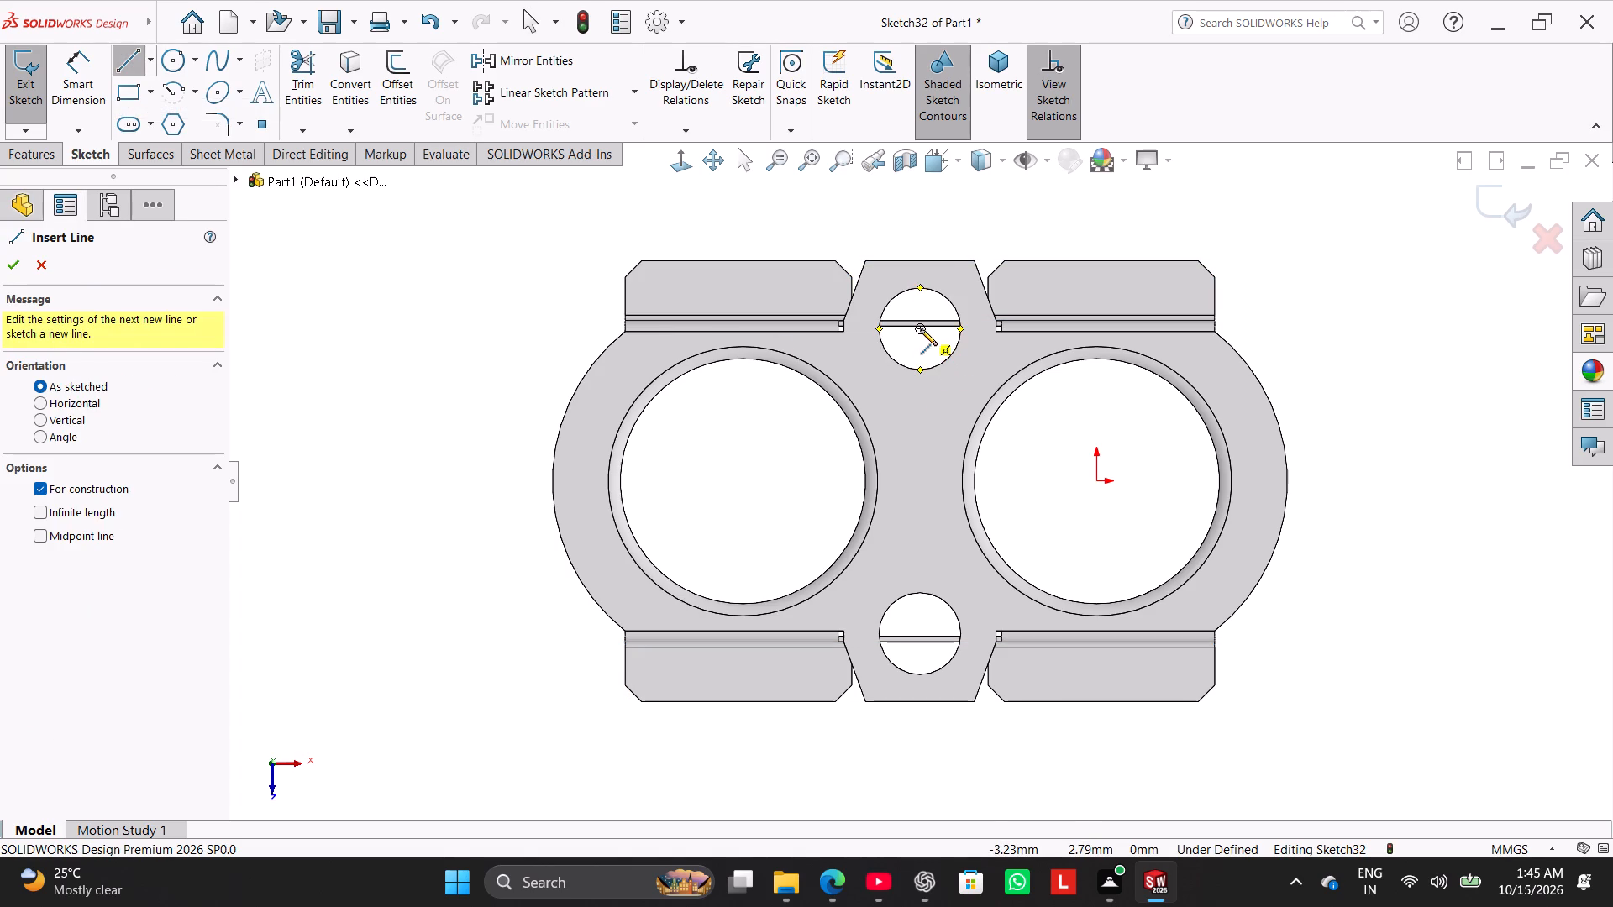
left_click(919, 258)
right_click(893, 209)
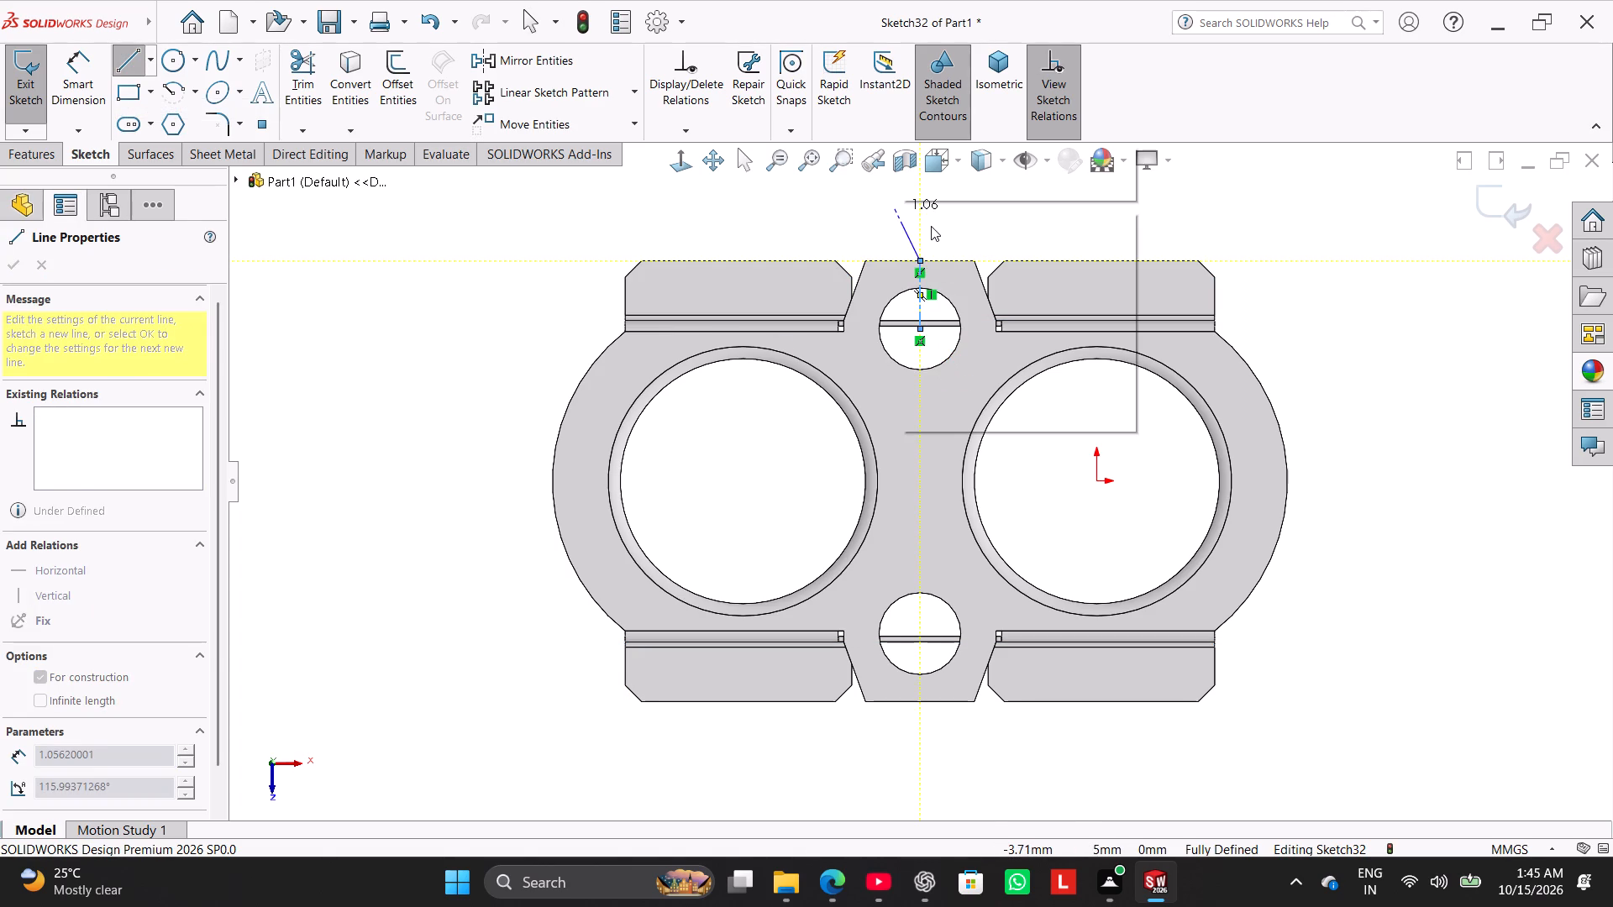
left_click(931, 226)
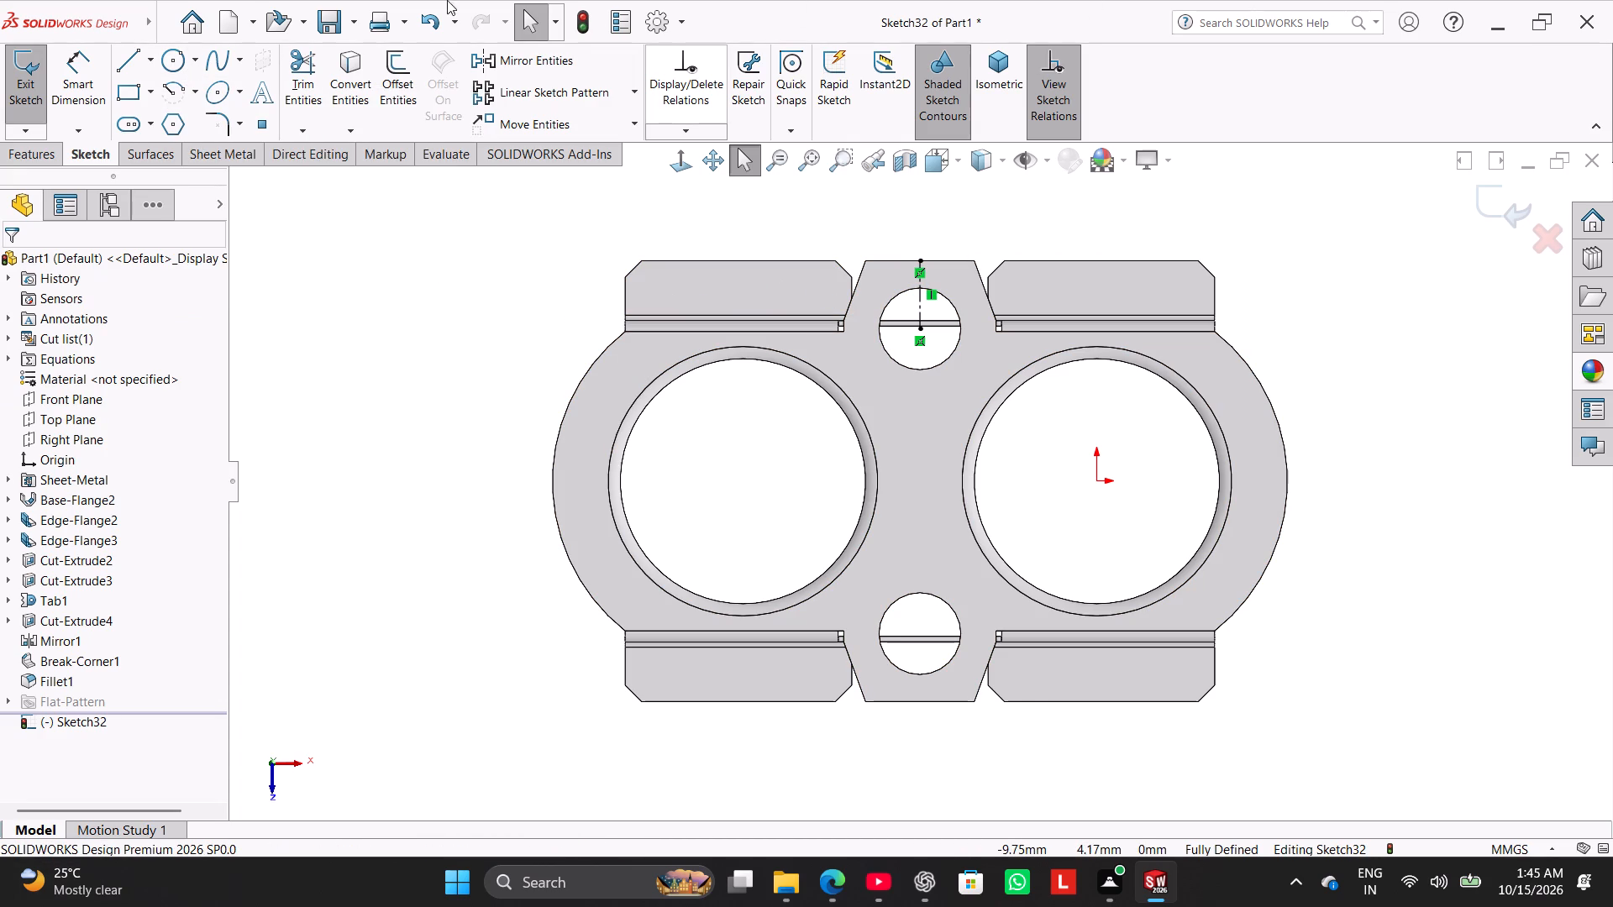
Sketch a circle about 1.16 mm in diameter on the foot flange to the left of the centerline.
left_click(176, 58)
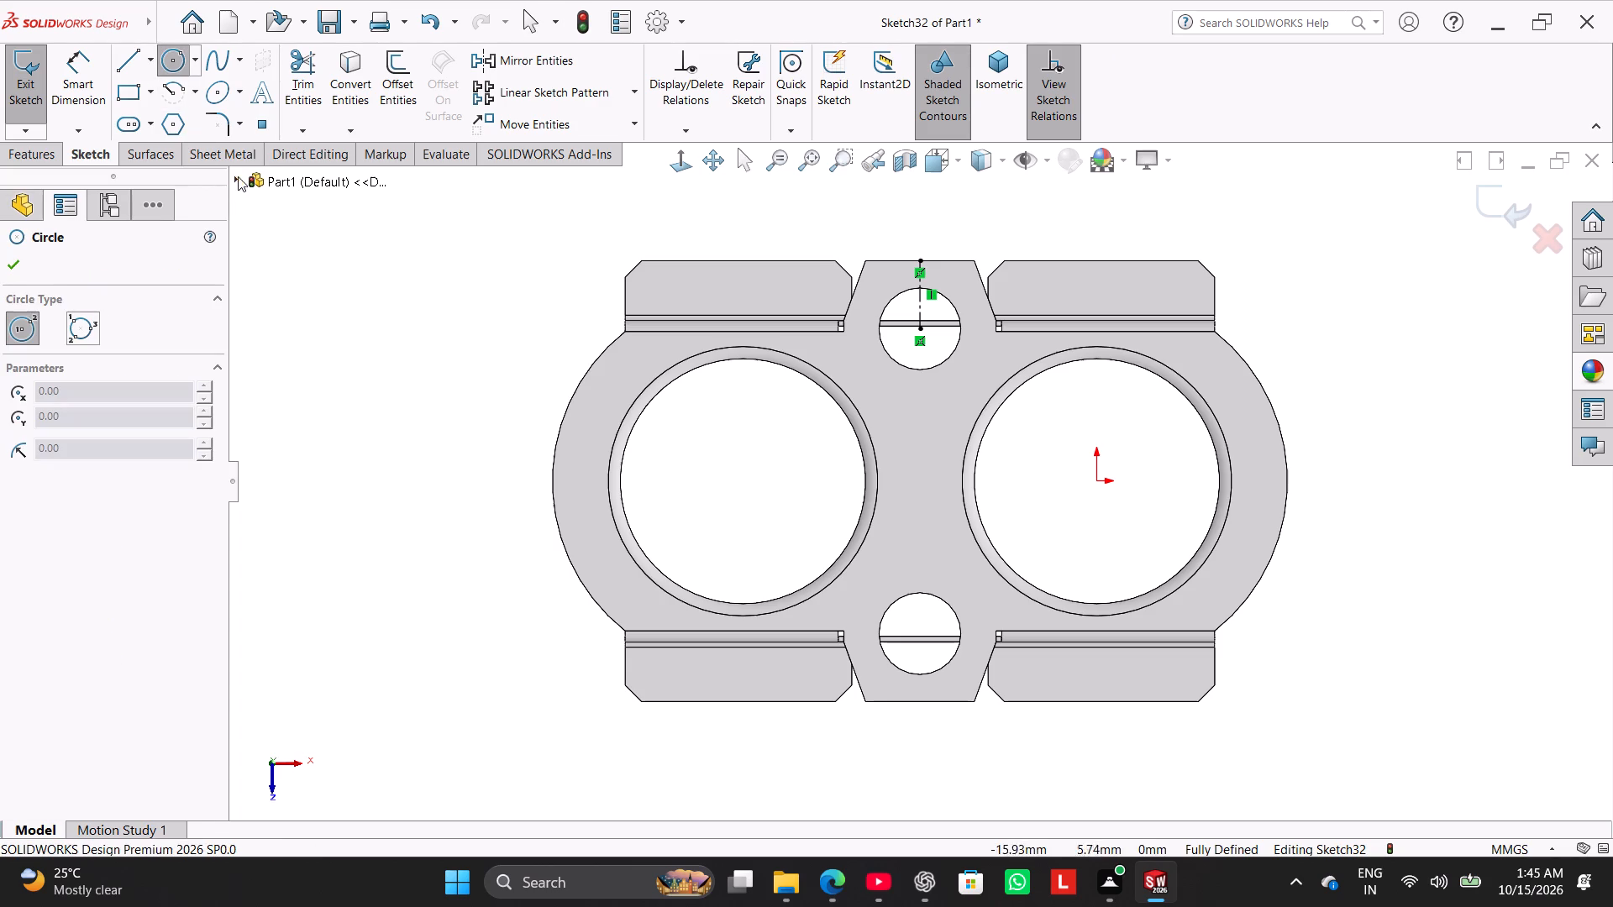
left_click(755, 280)
left_click(777, 302)
right_click(801, 236)
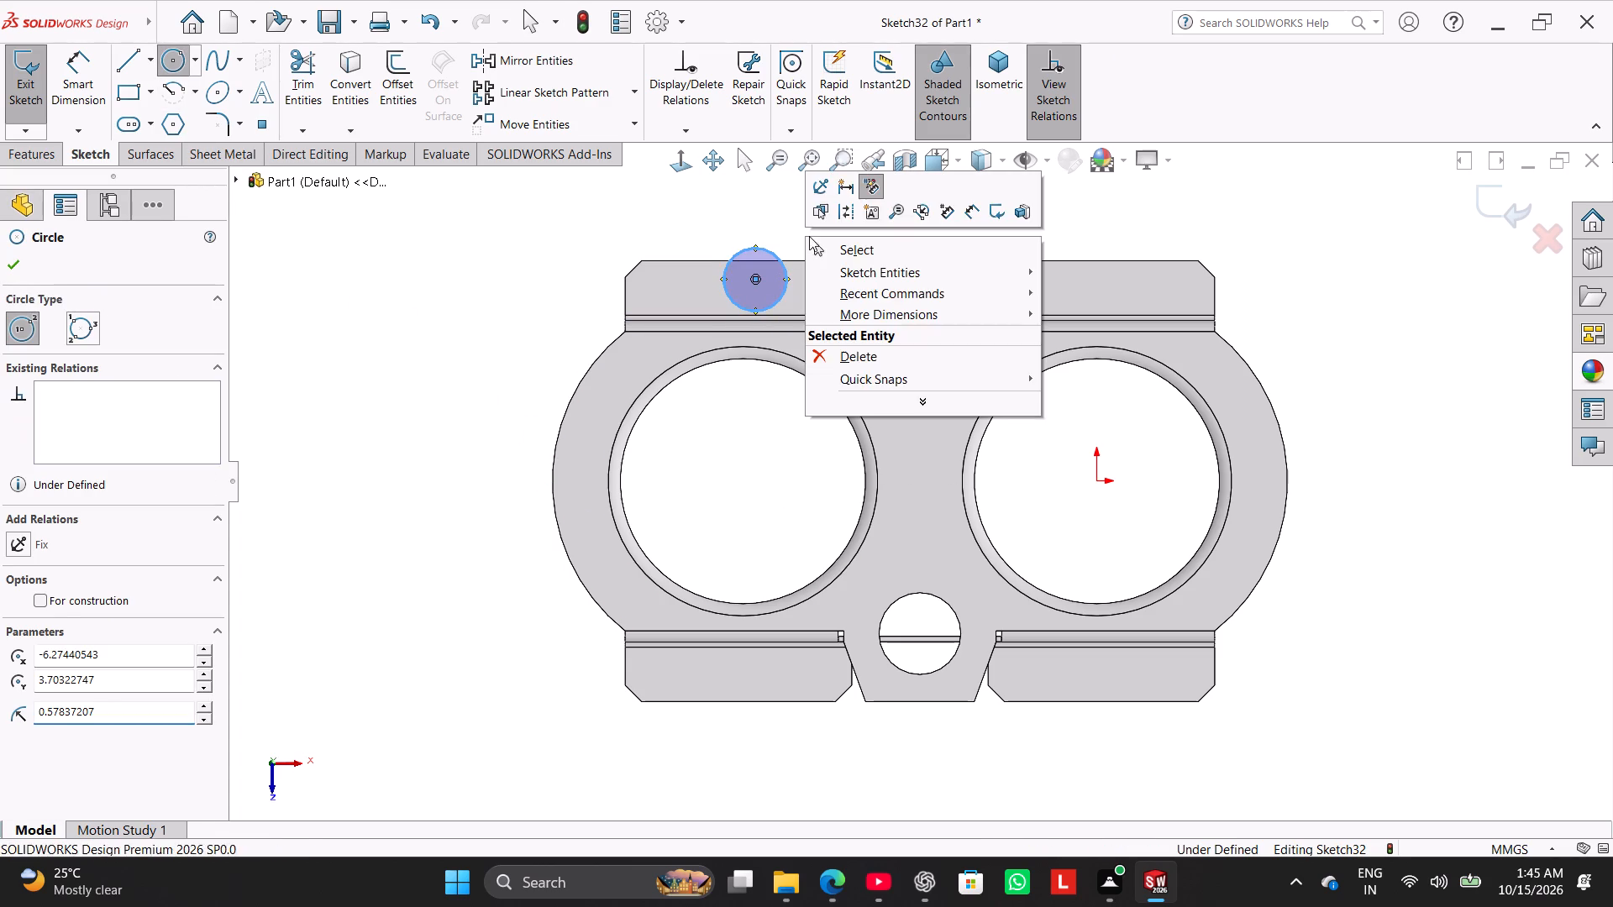
left_click(826, 243)
Dimension the foot flange circle's diameter as 0.5 mm, reopening the sketch if it is closed.
right_click_drag(481, 298, 637, 212)
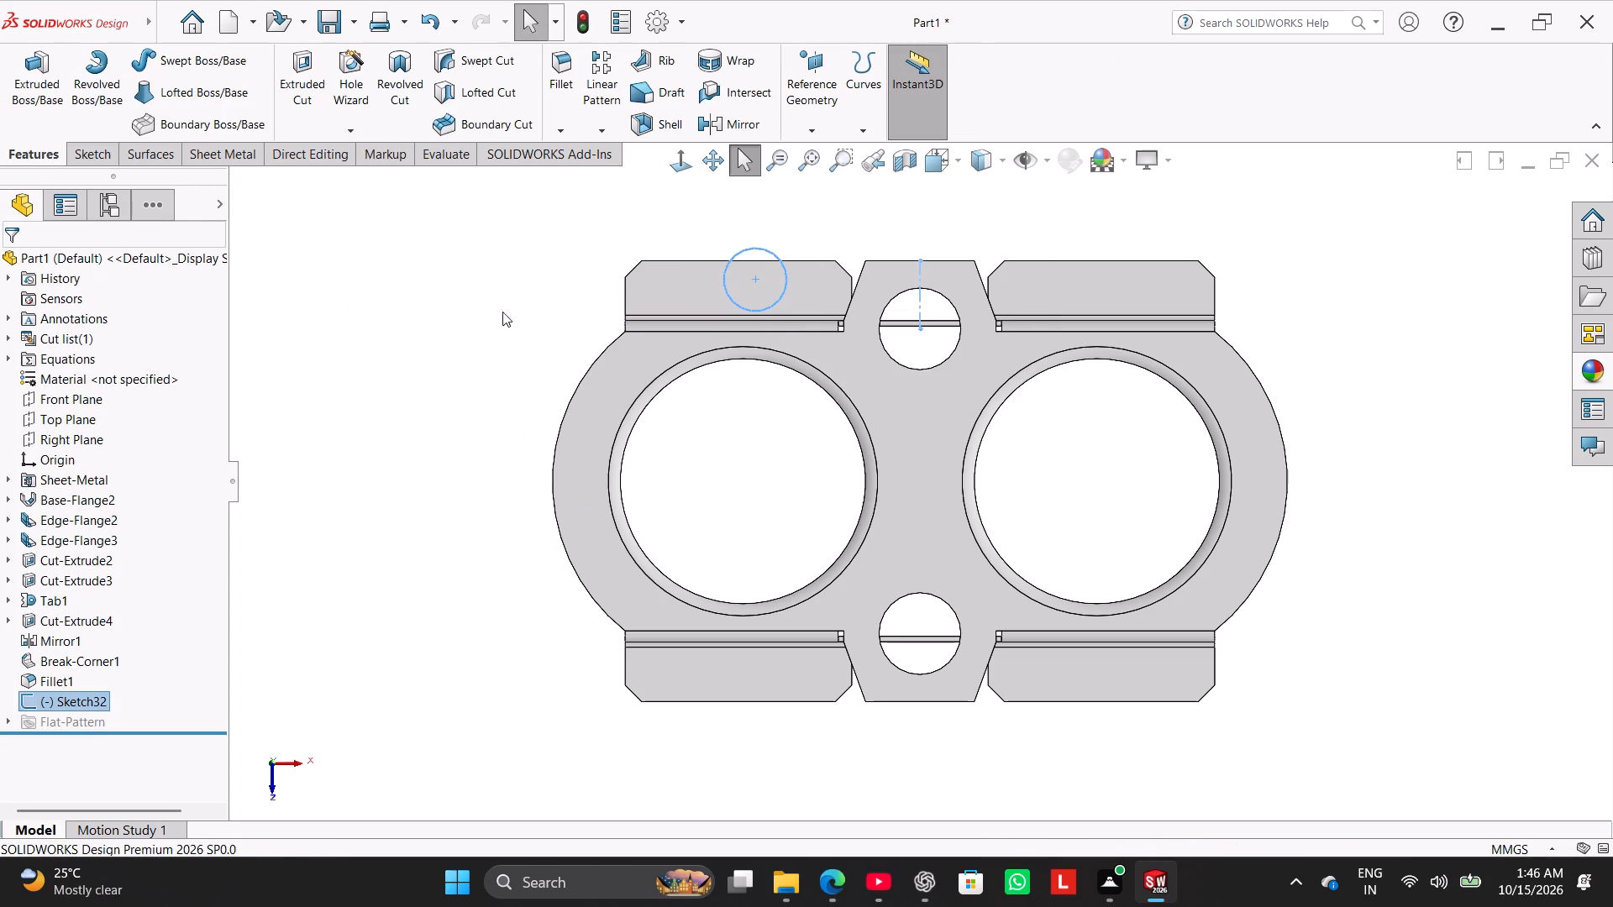
double_click(742, 248)
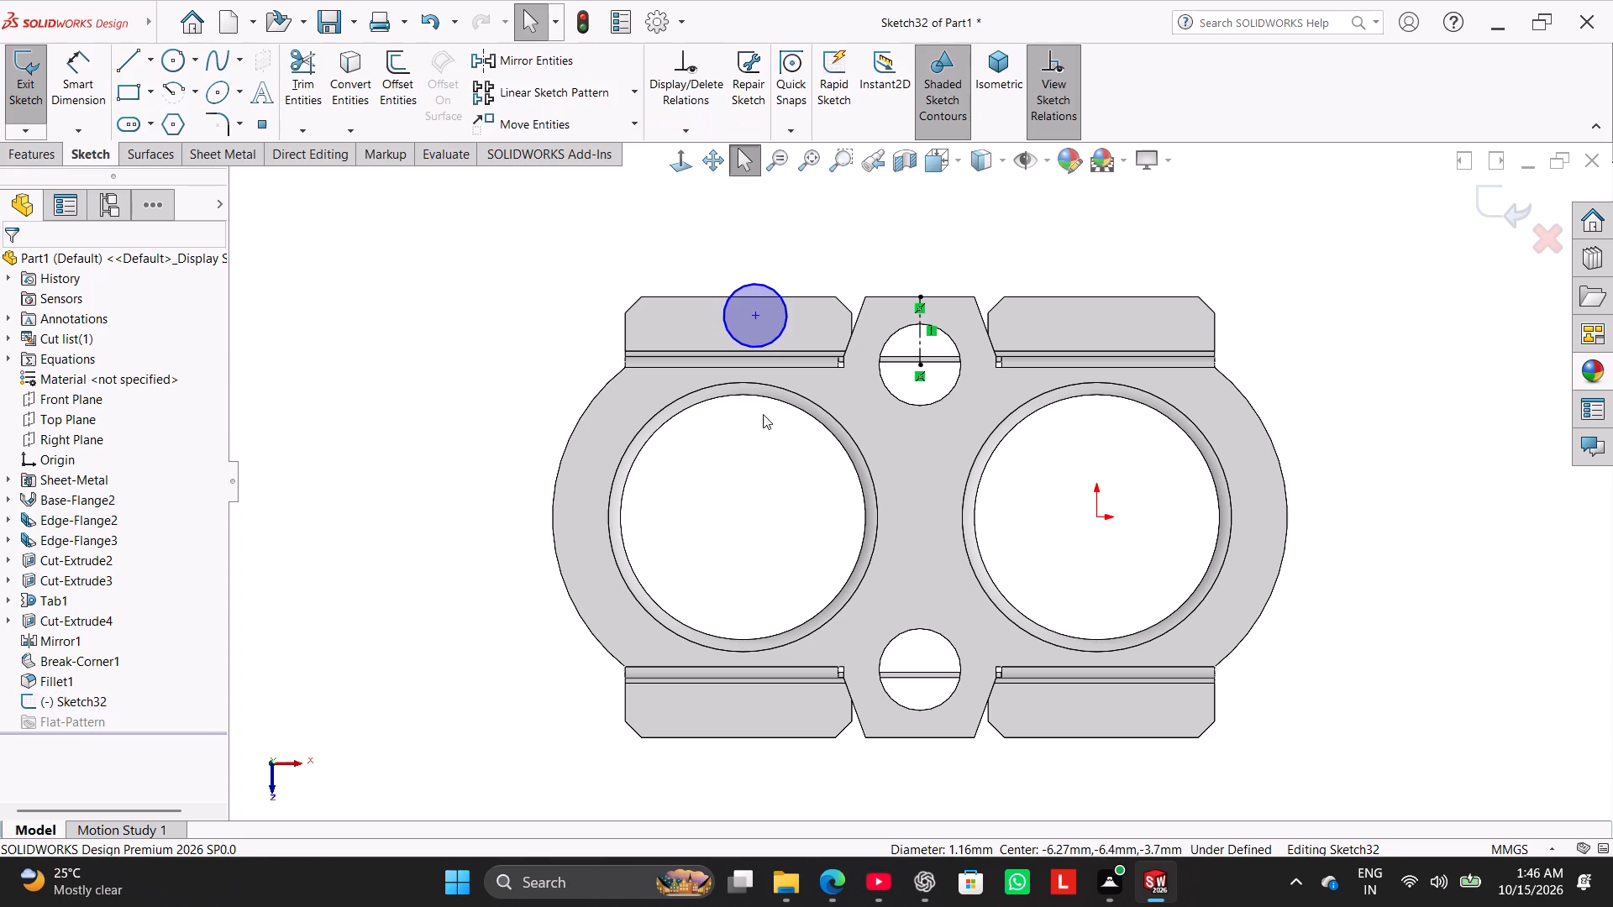
right_click_drag(465, 370, 582, 368)
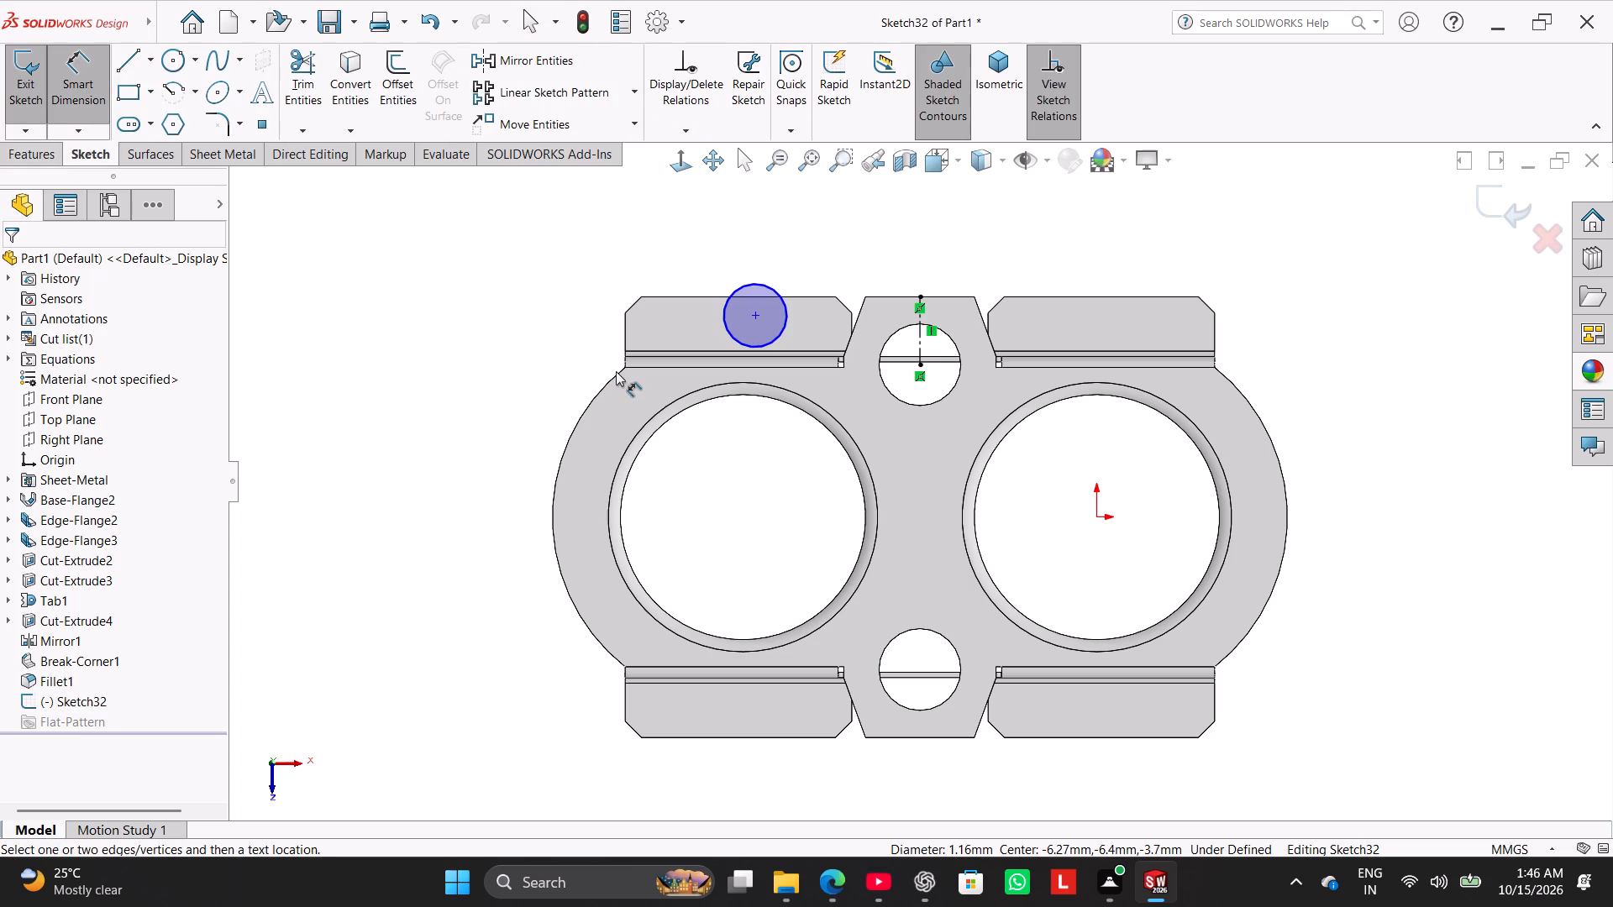
left_click(728, 334)
left_click(554, 382)
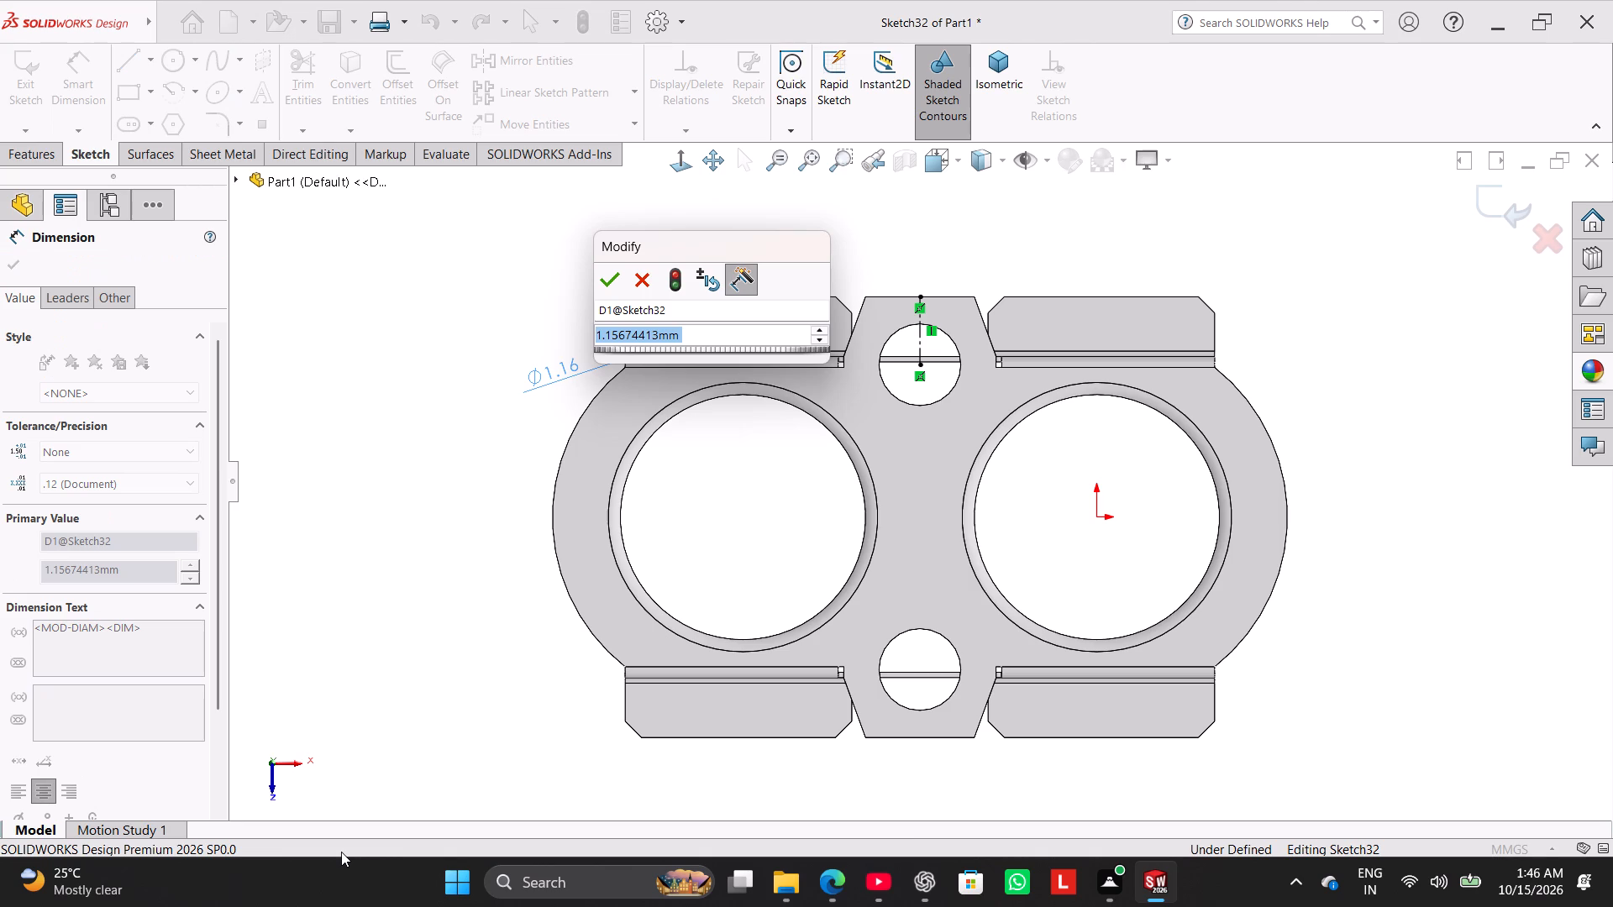
type("0.")
key("5")
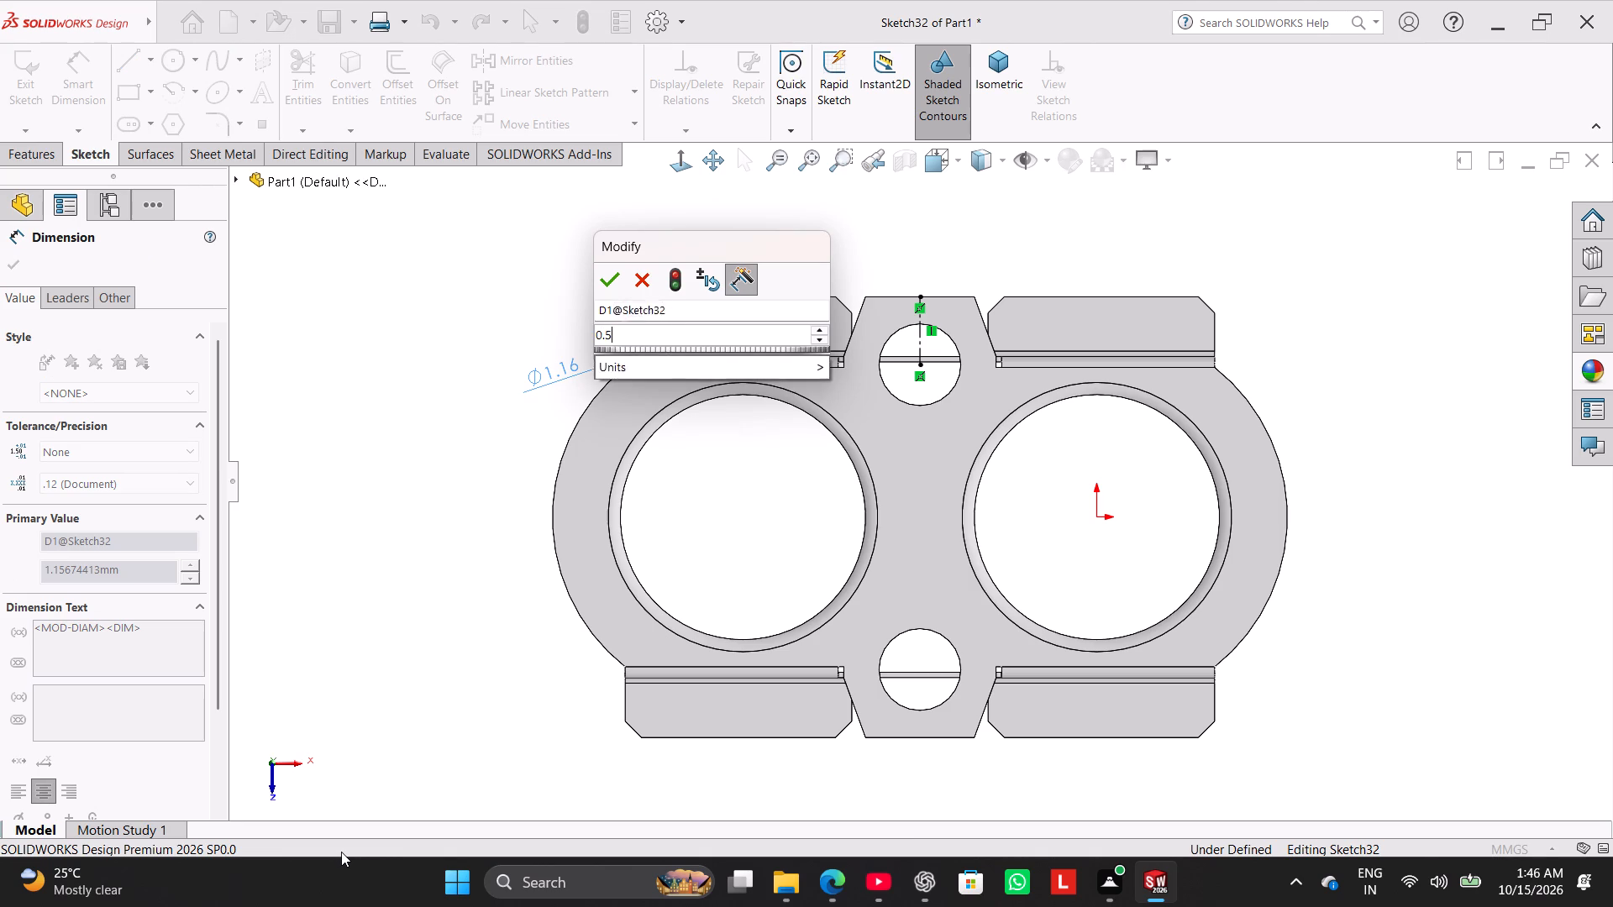
key("Return")
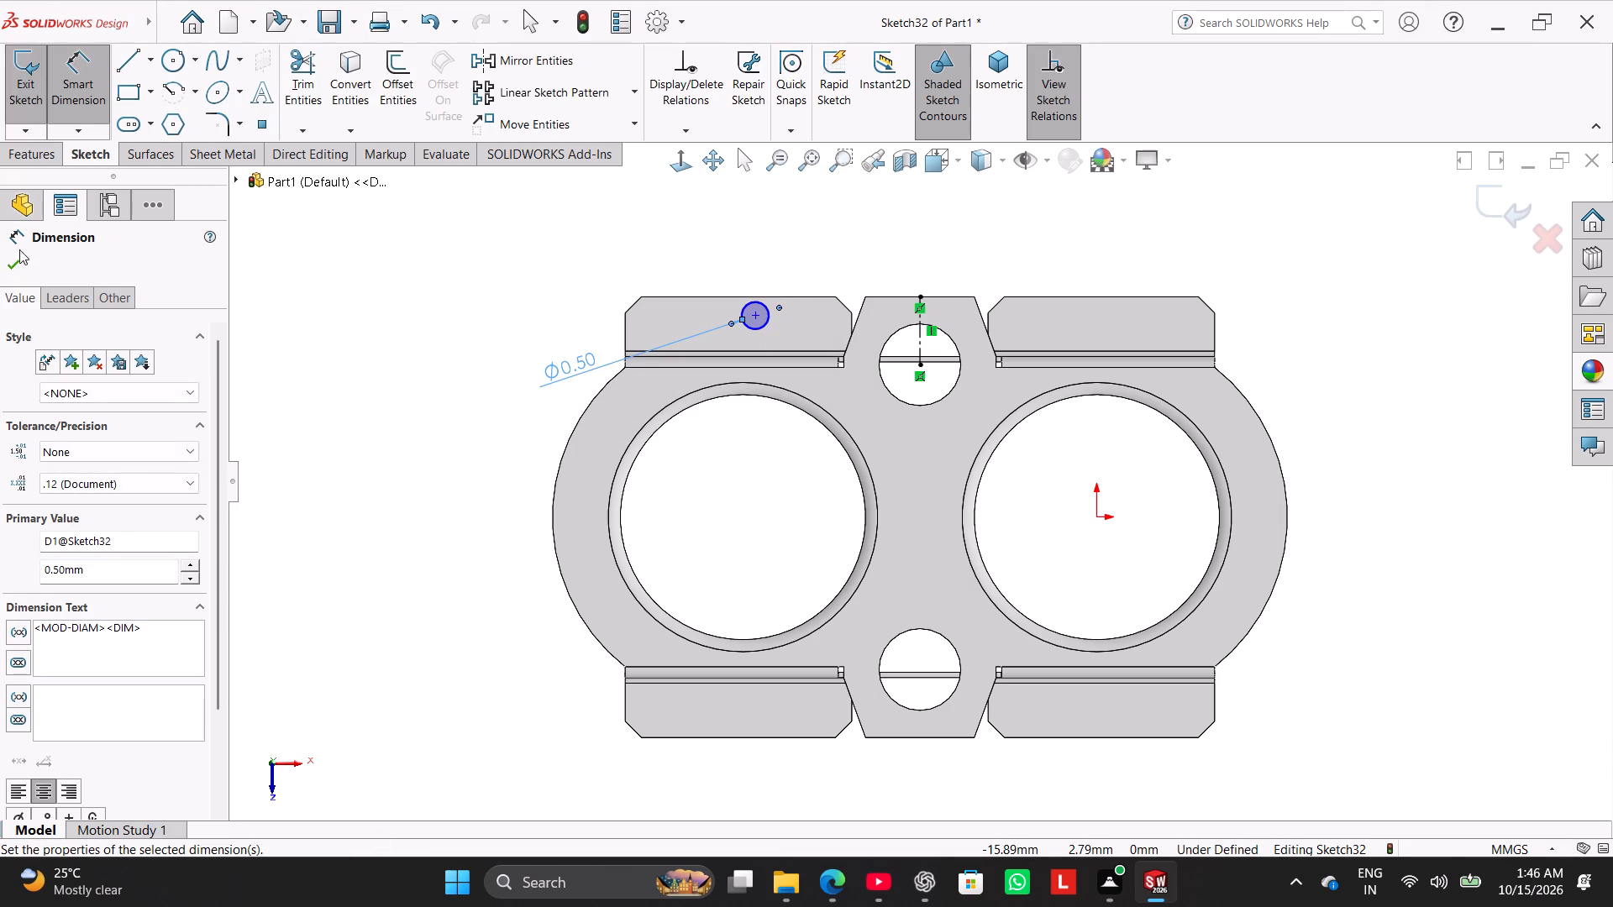
Dimension the circle's centre 0.45 mm from the foot flange's outer edge.
scroll(801, 266, "down", 6)
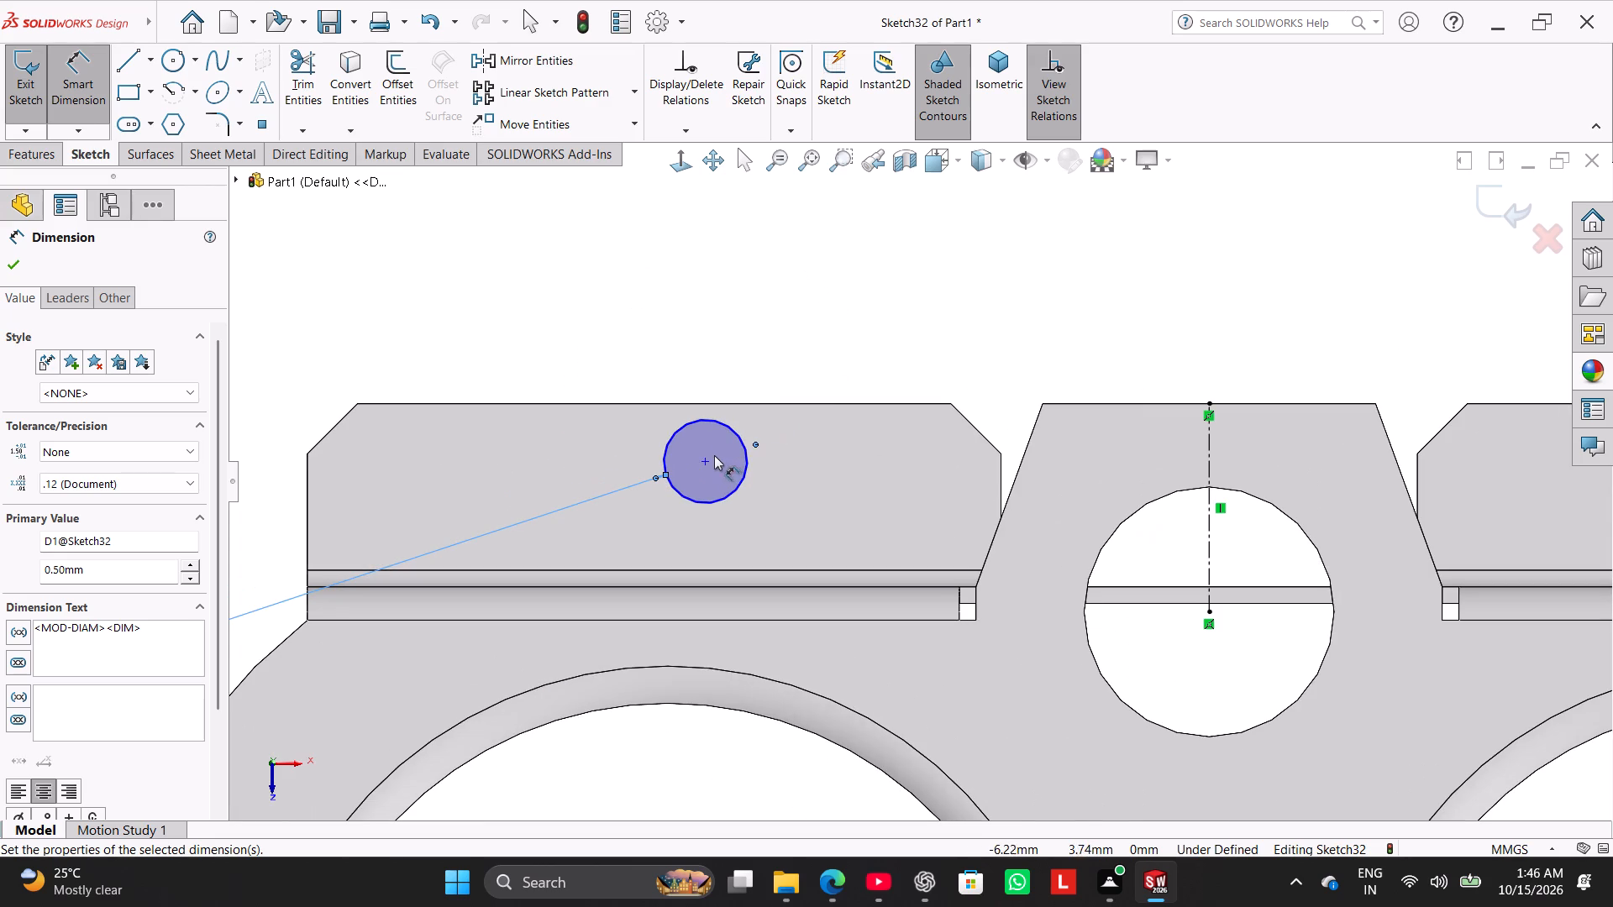
left_click(705, 465)
left_click(775, 404)
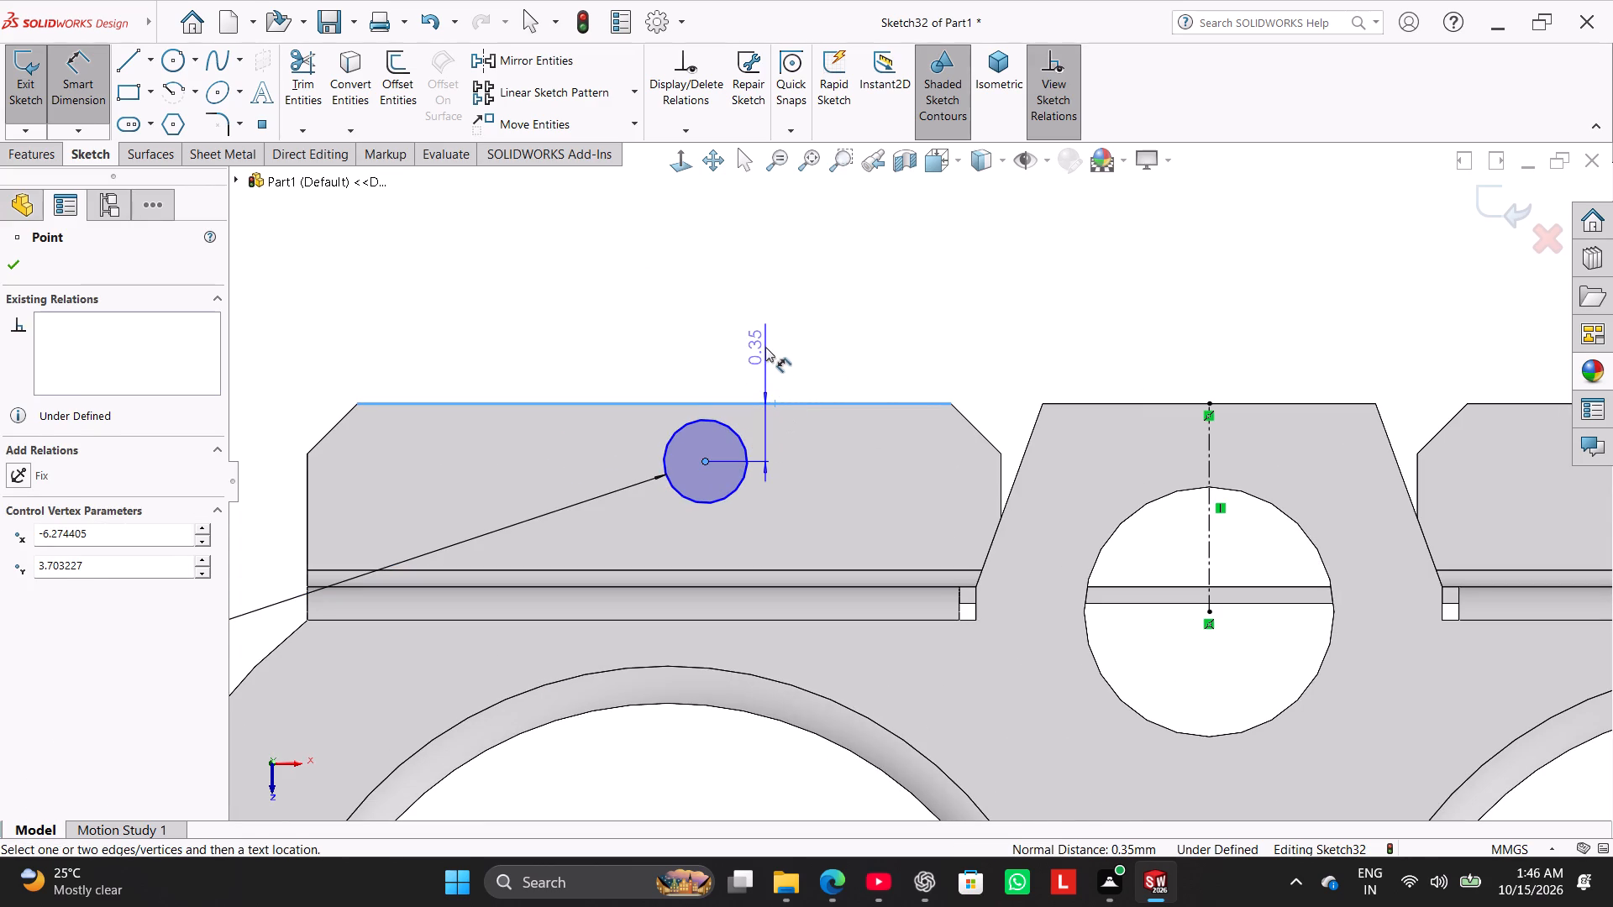
left_click(765, 347)
key("0")
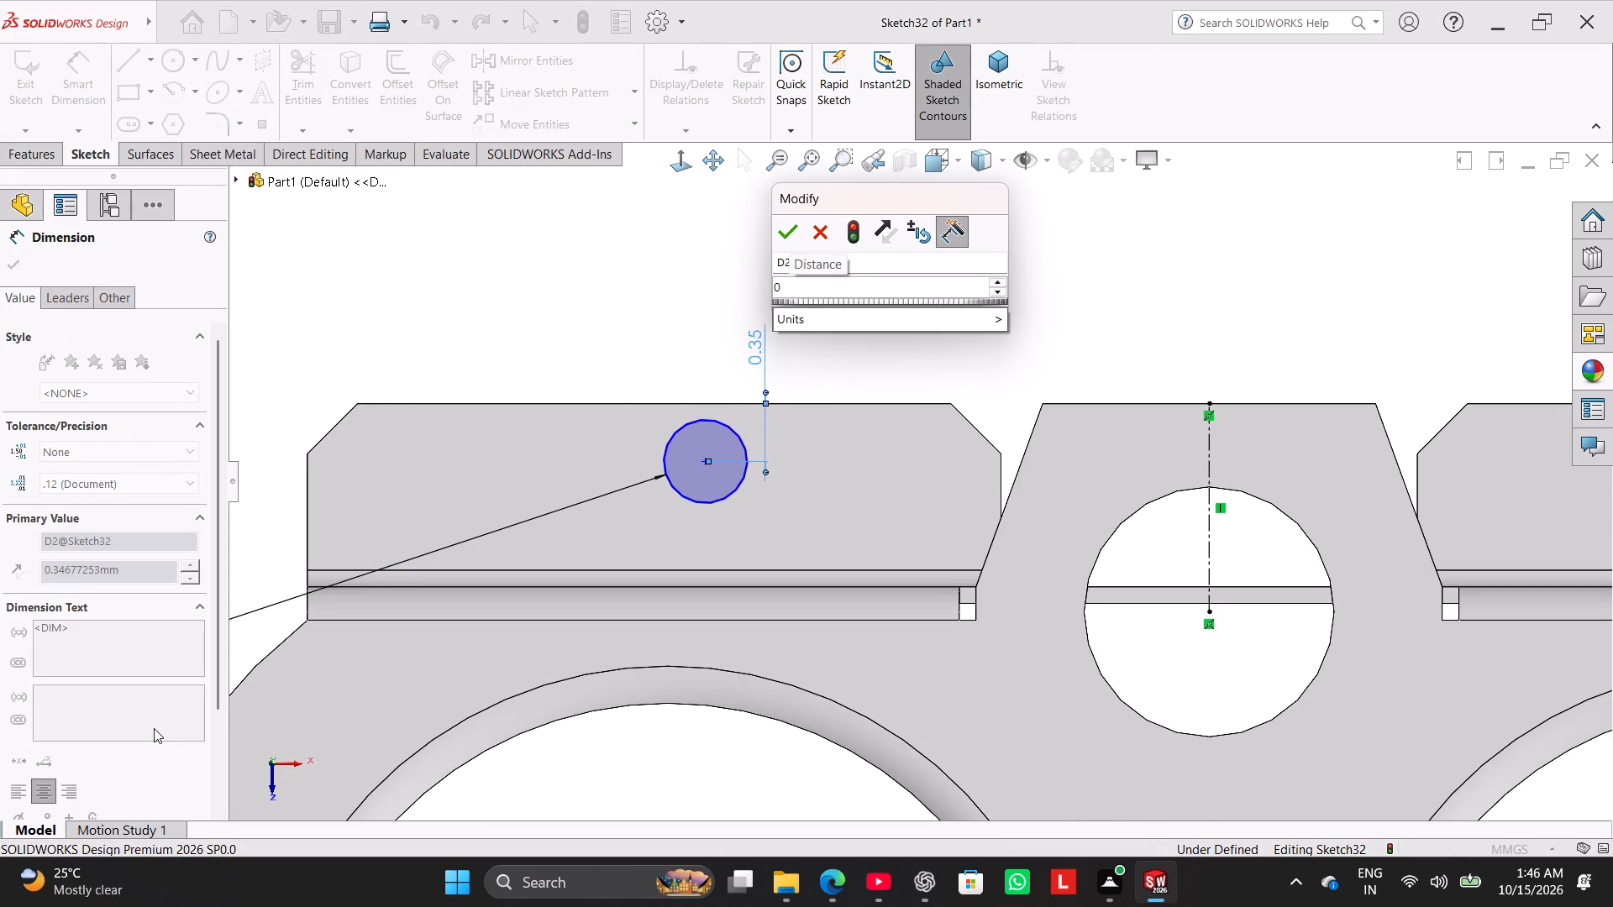
type(".45")
key("Return")
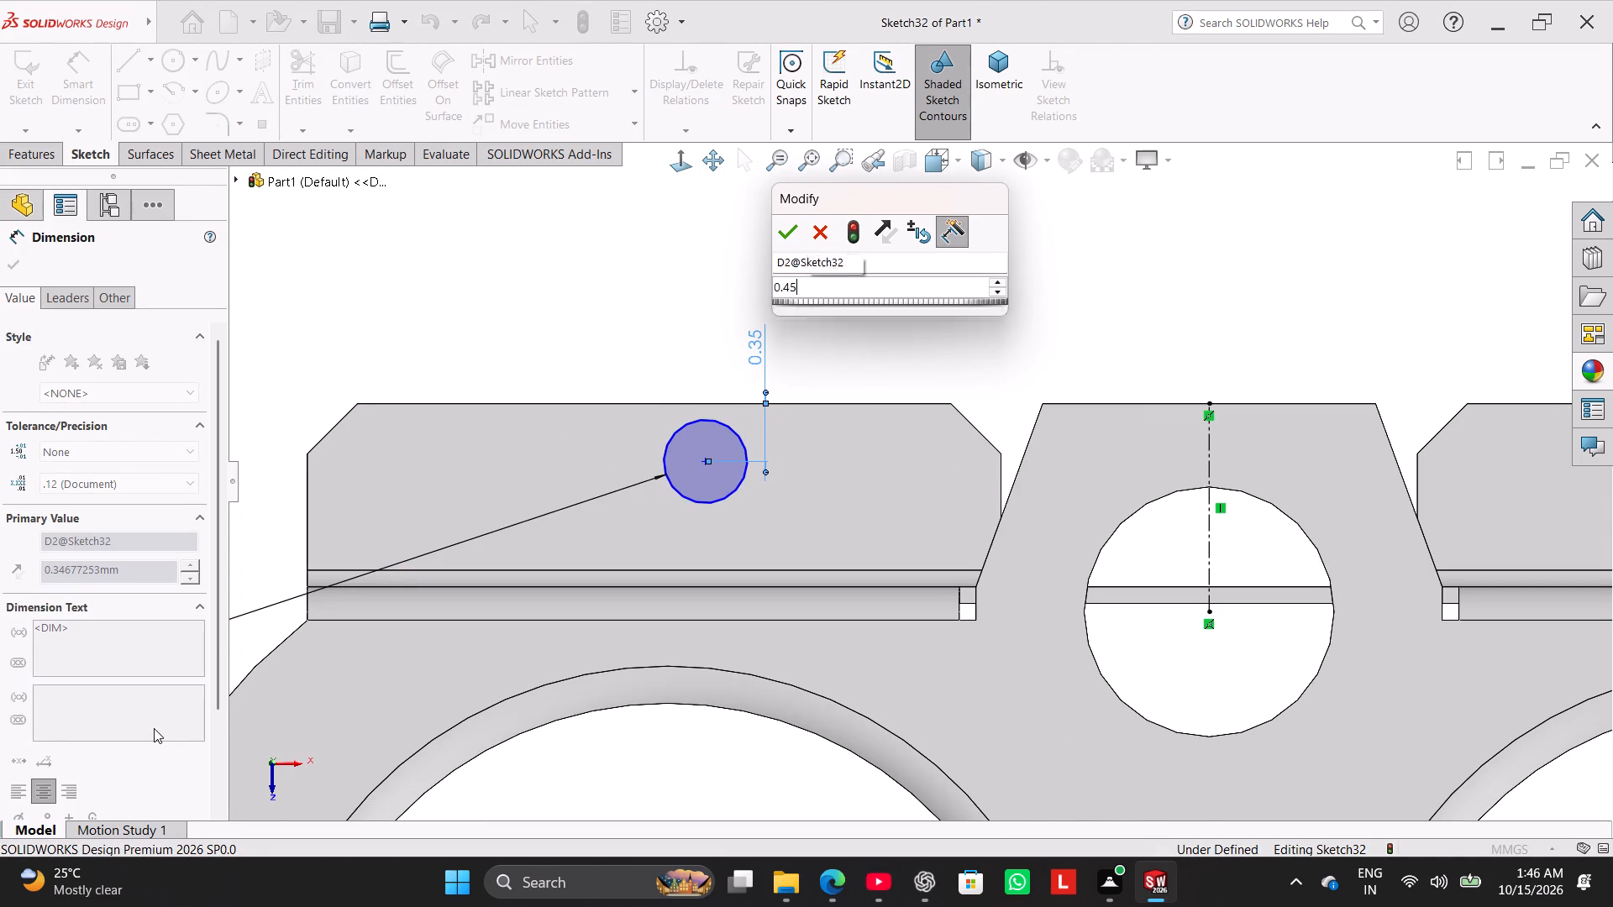
scroll(775, 546, "up", 5)
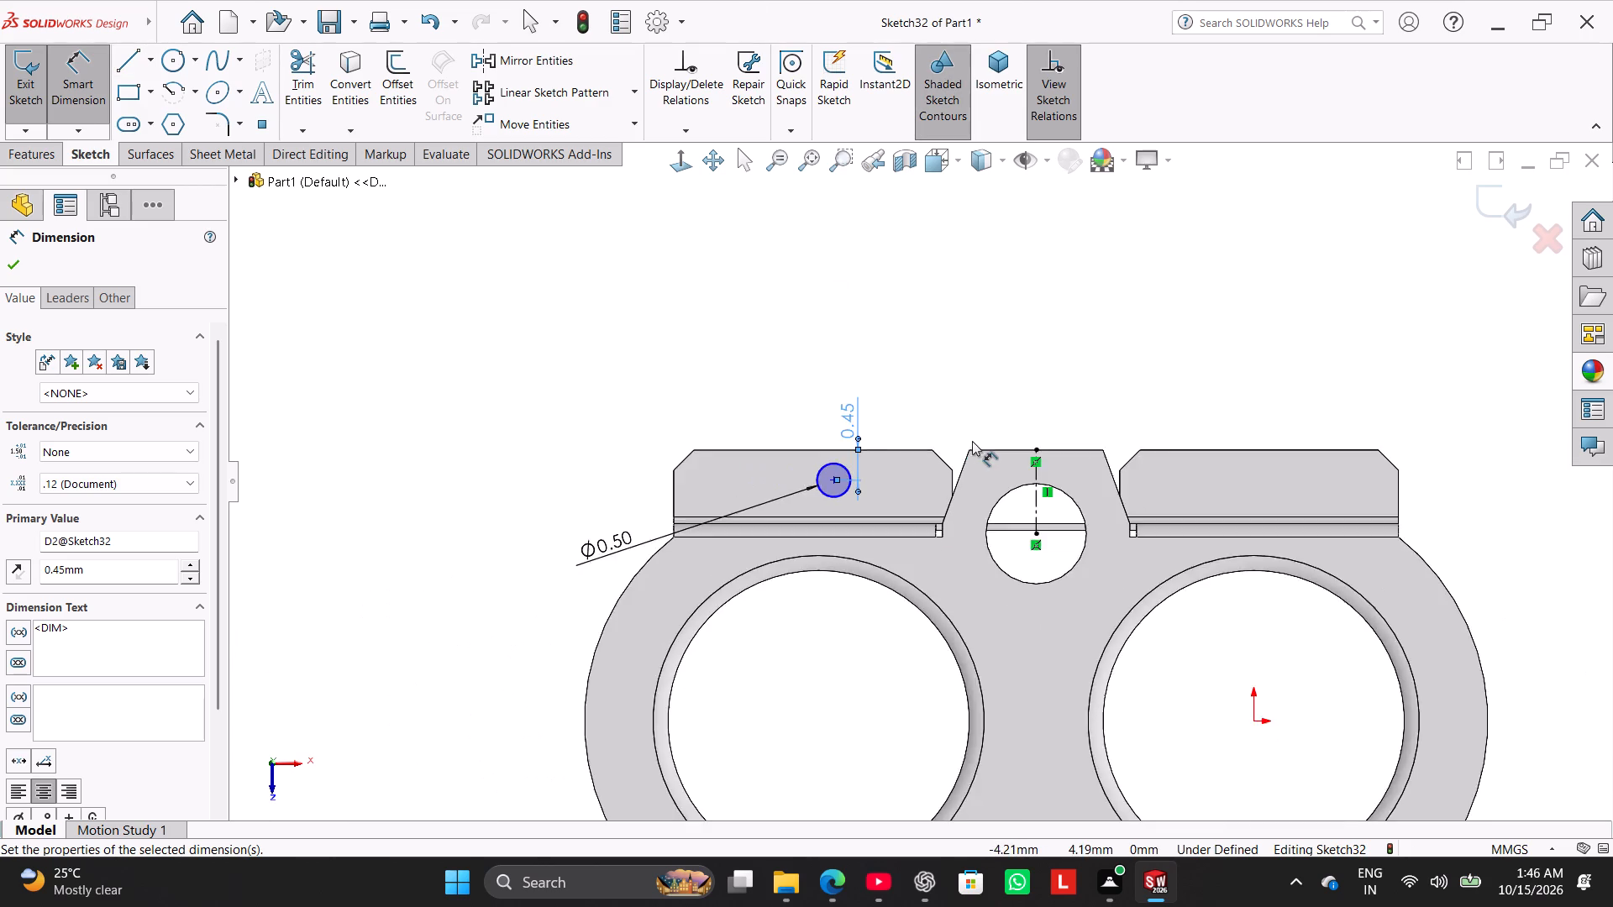
scroll(972, 441, "up", 2)
right_click(764, 320)
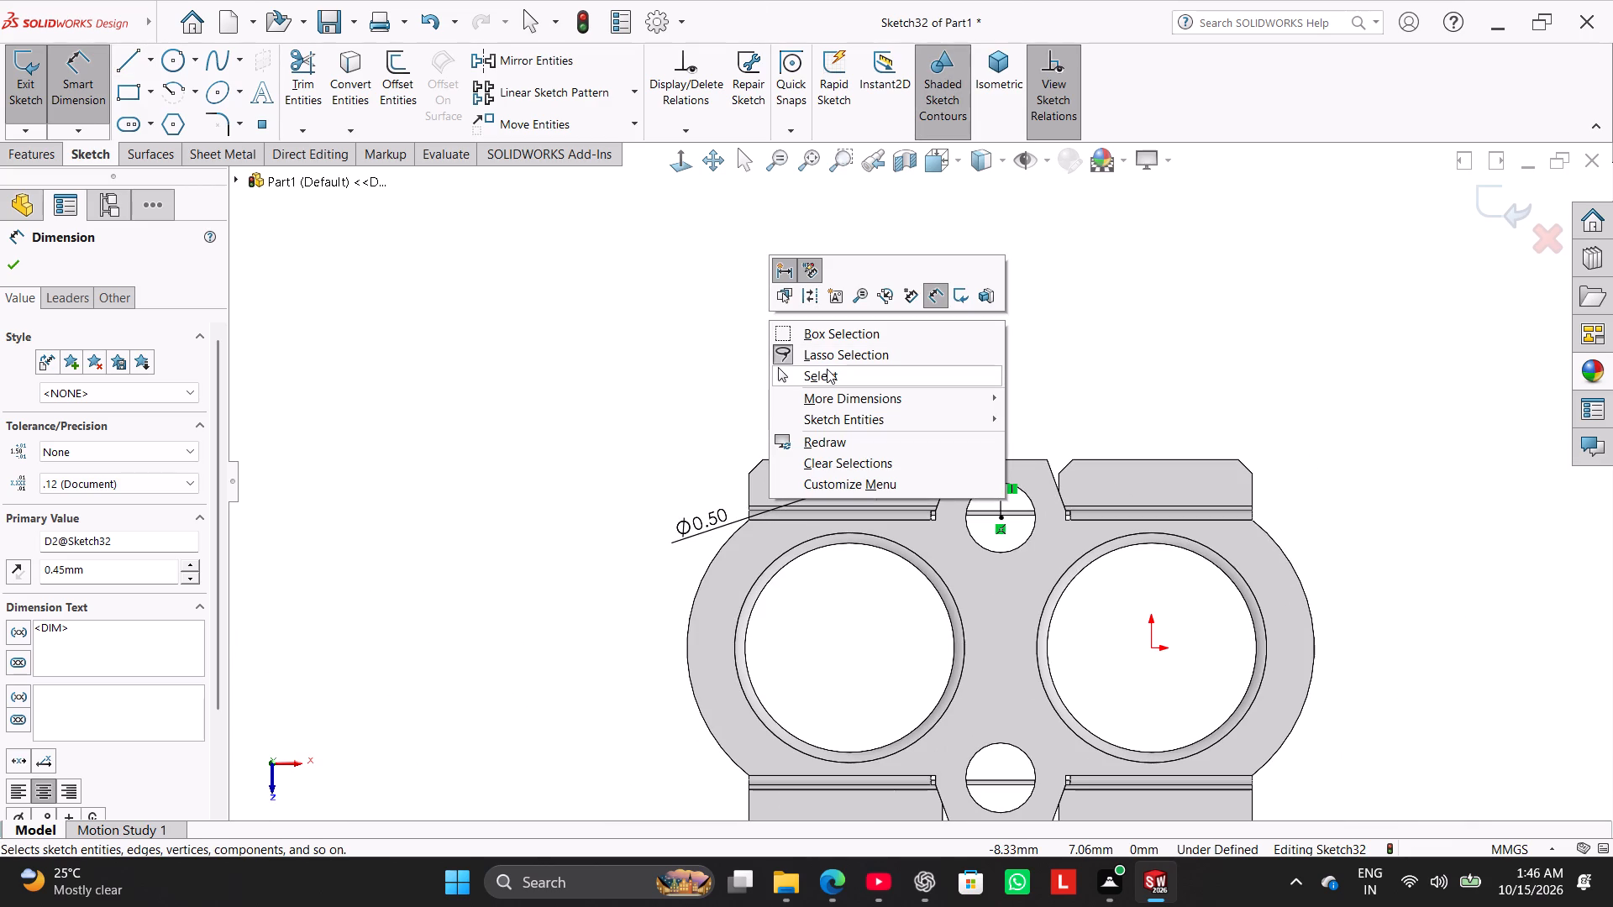
left_click(827, 369)
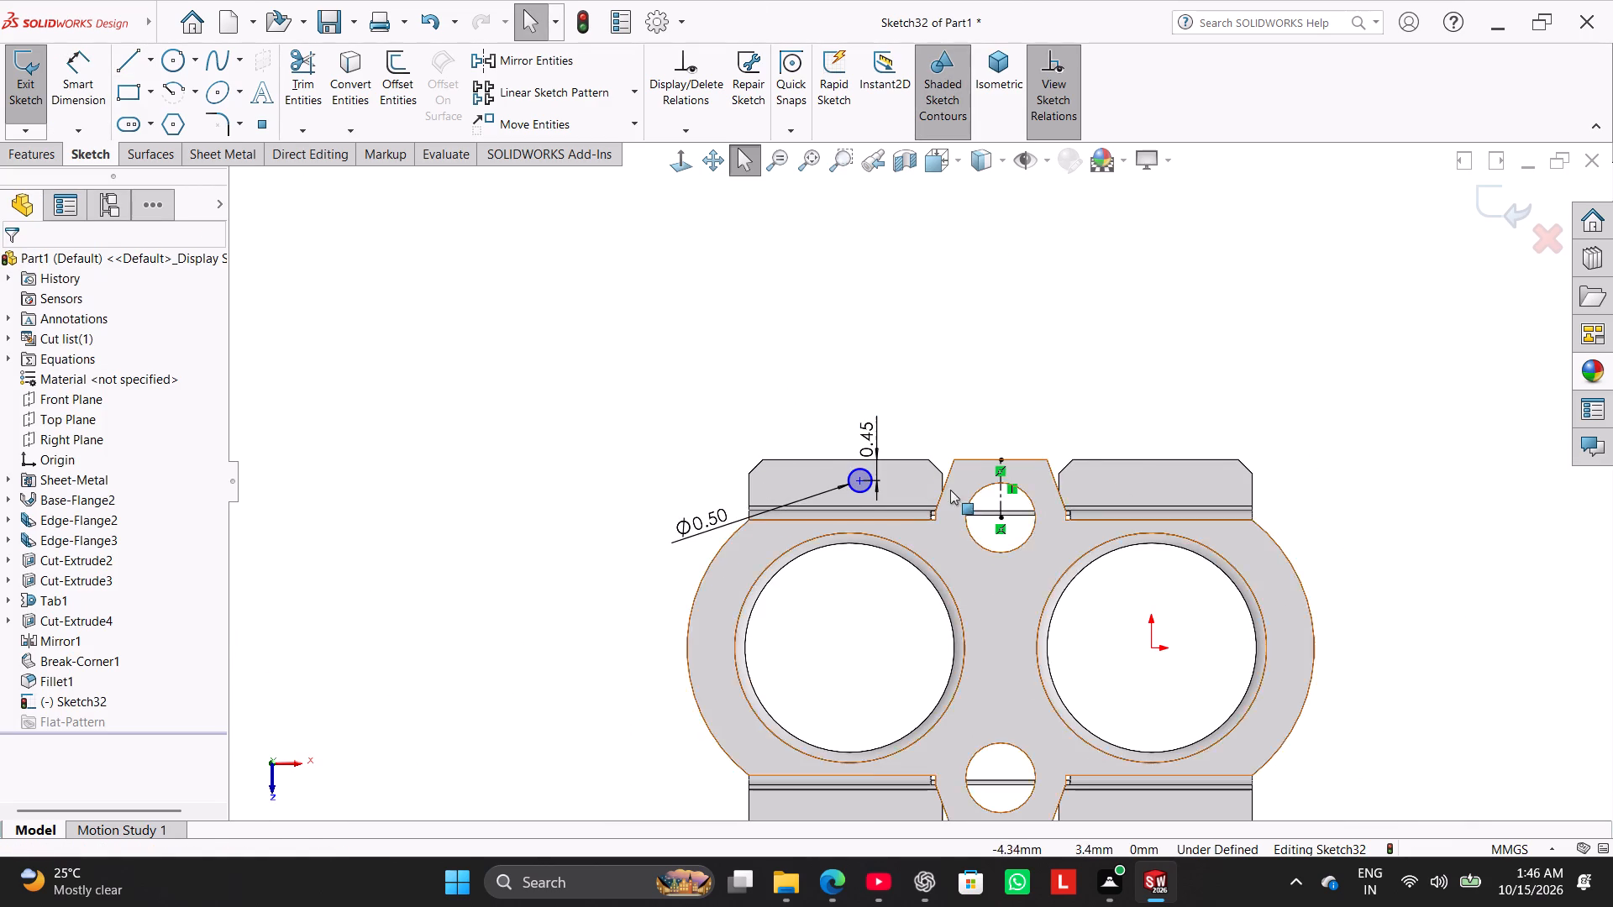
Mirror the 0.5 mm circle about the vertical centerline onto the adjacent foot flange.
scroll(959, 501, "down", 5)
scroll(788, 533, "down", 1)
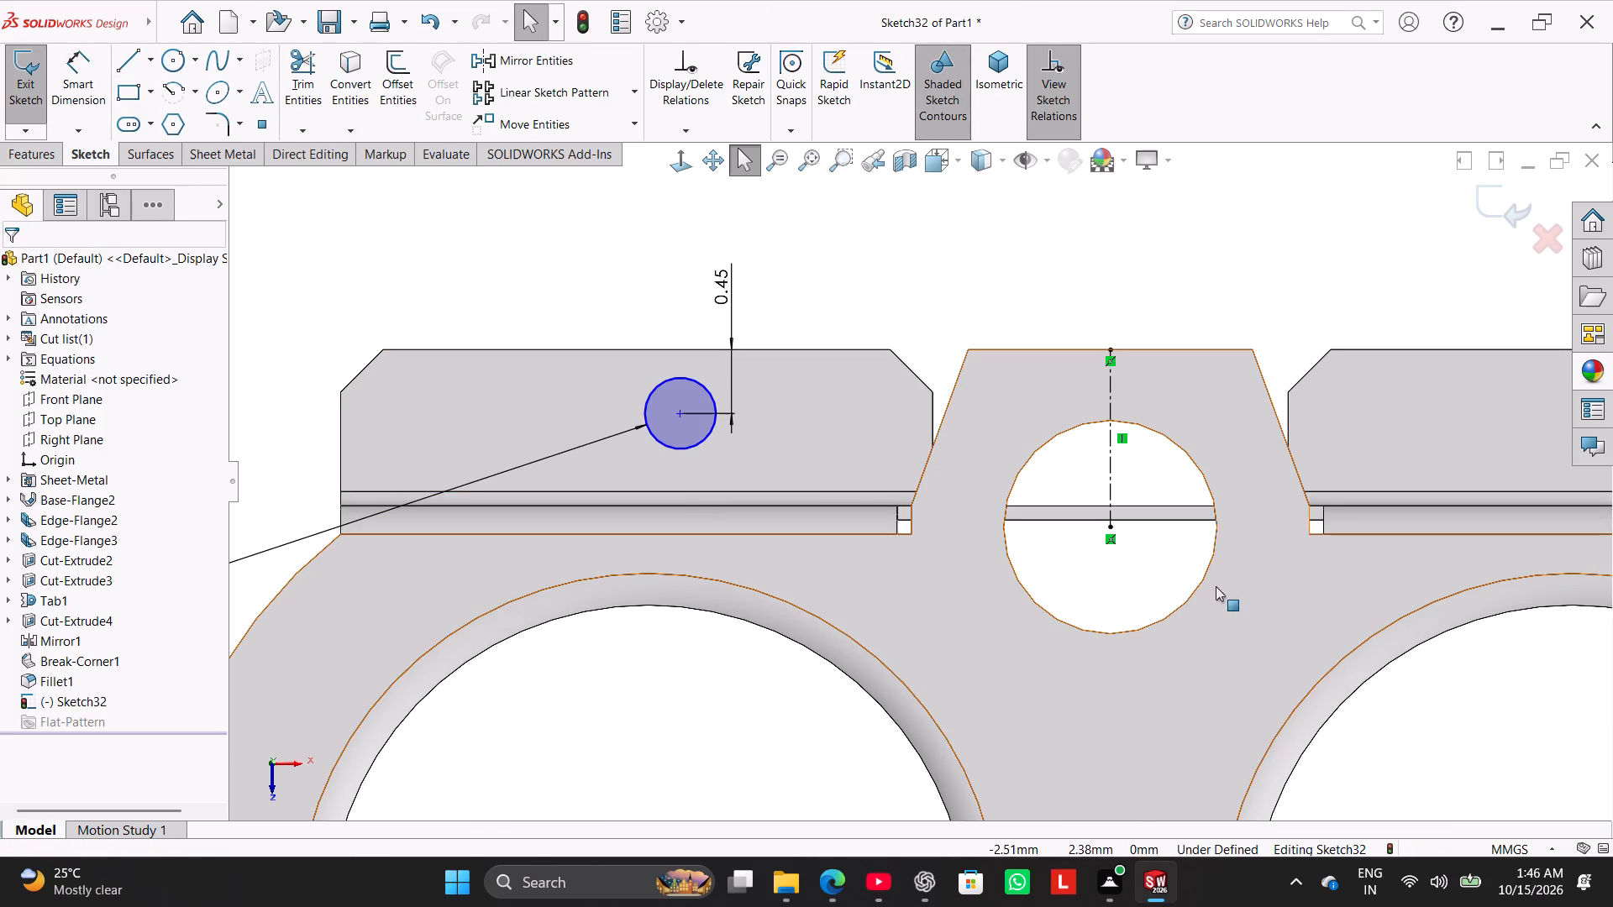
left_click_drag(1262, 605, 581, 403)
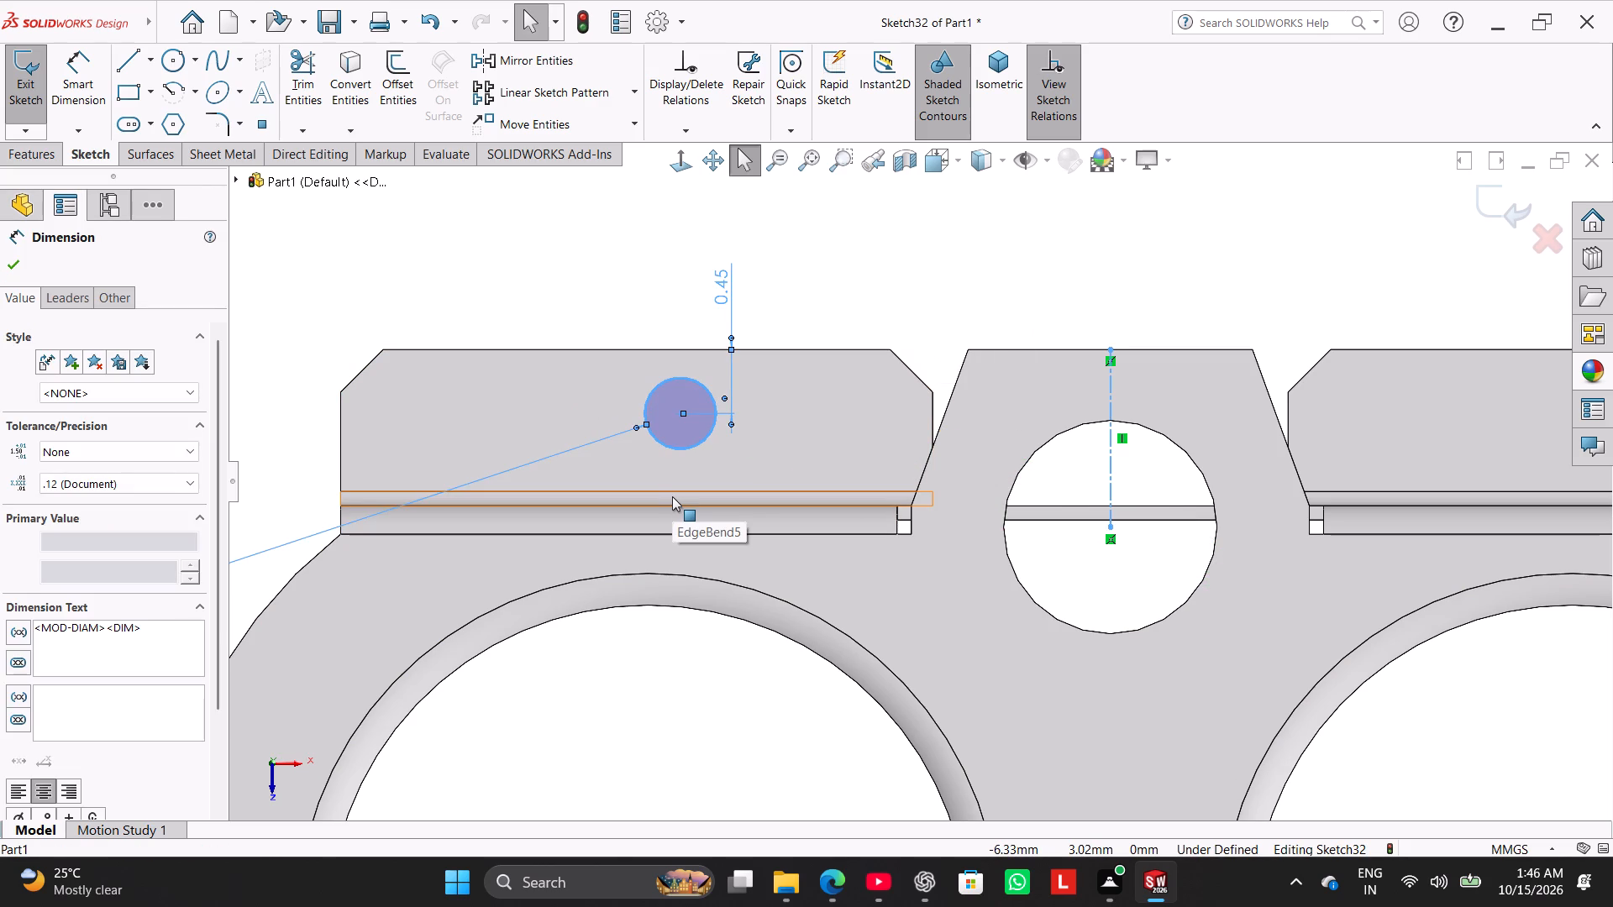
left_click(560, 62)
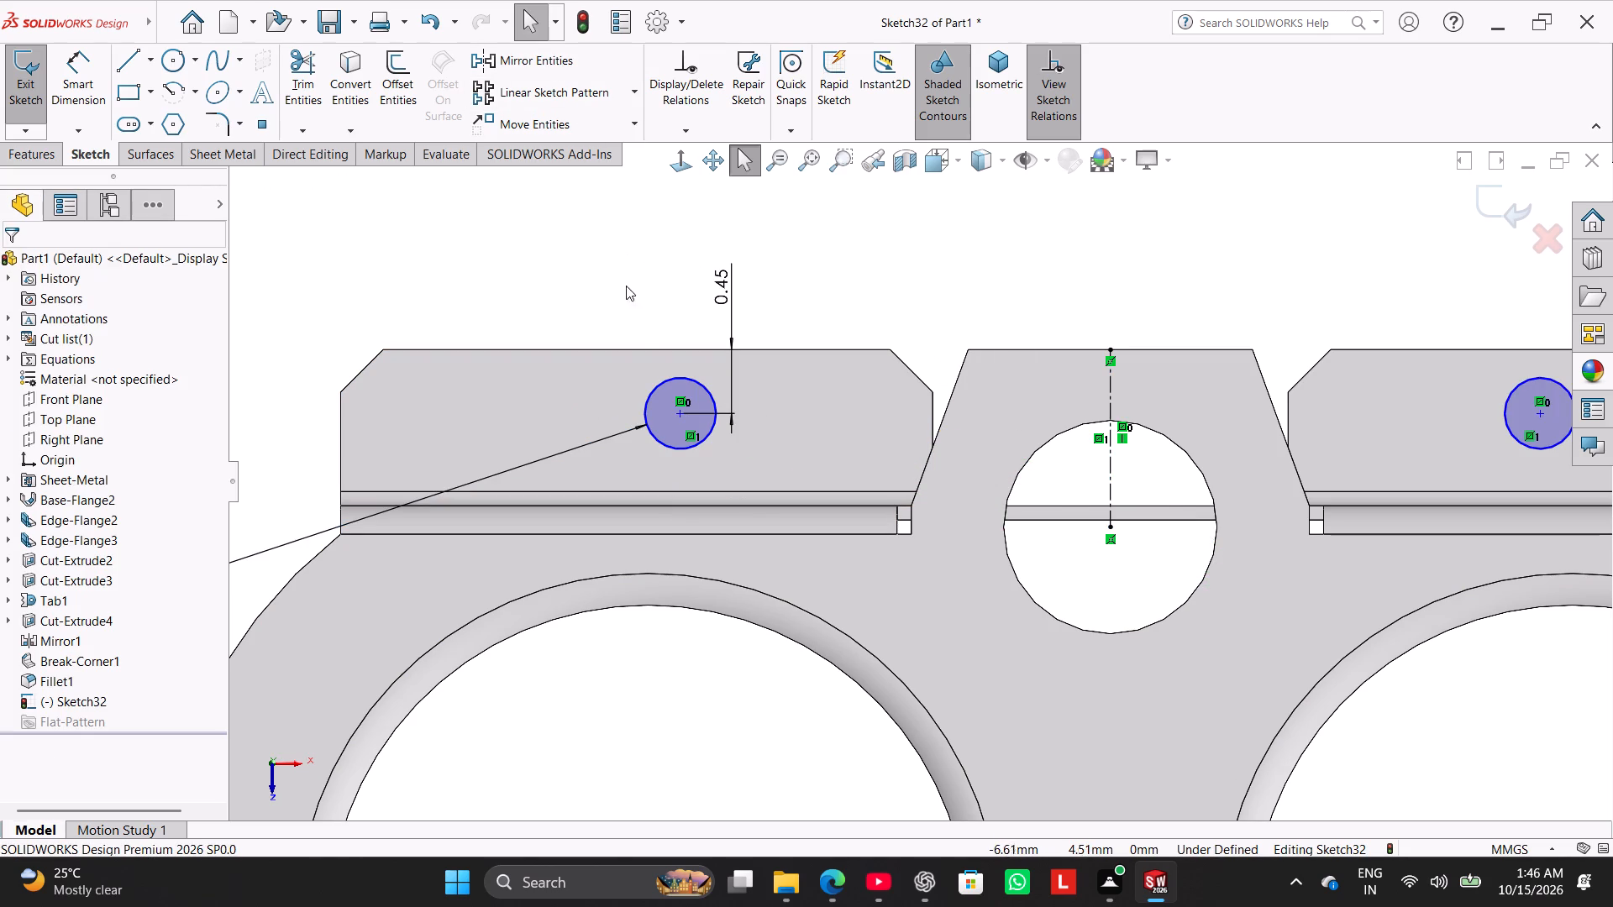
Dimension the distance between the centres of the two foot flange circles as 6.25 mm.
left_click(61, 79)
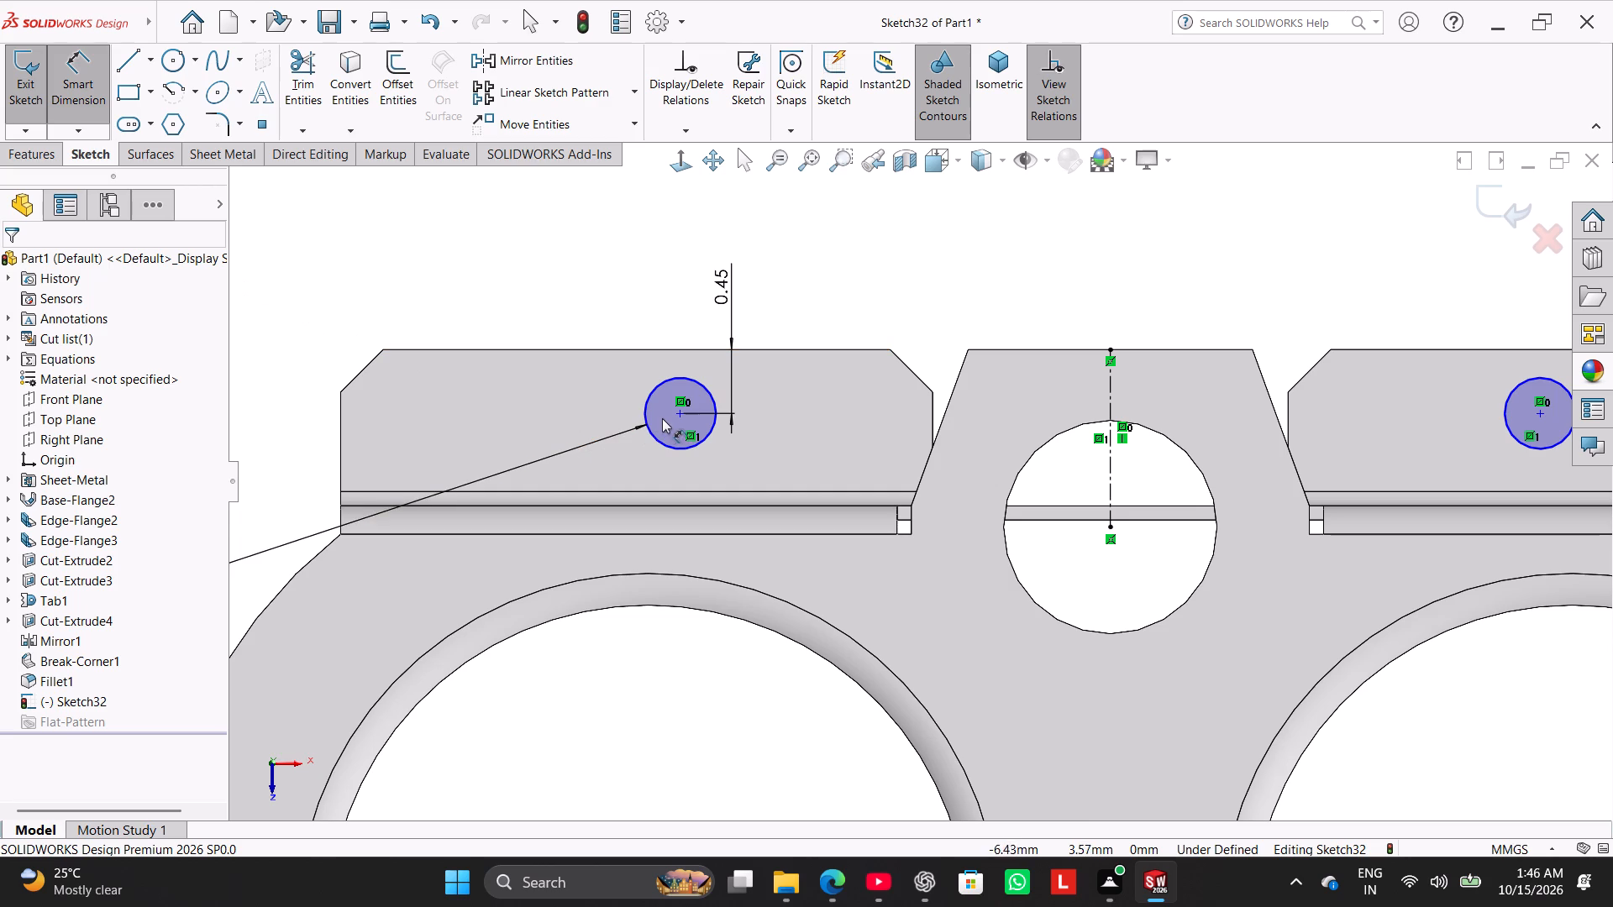
left_click(680, 417)
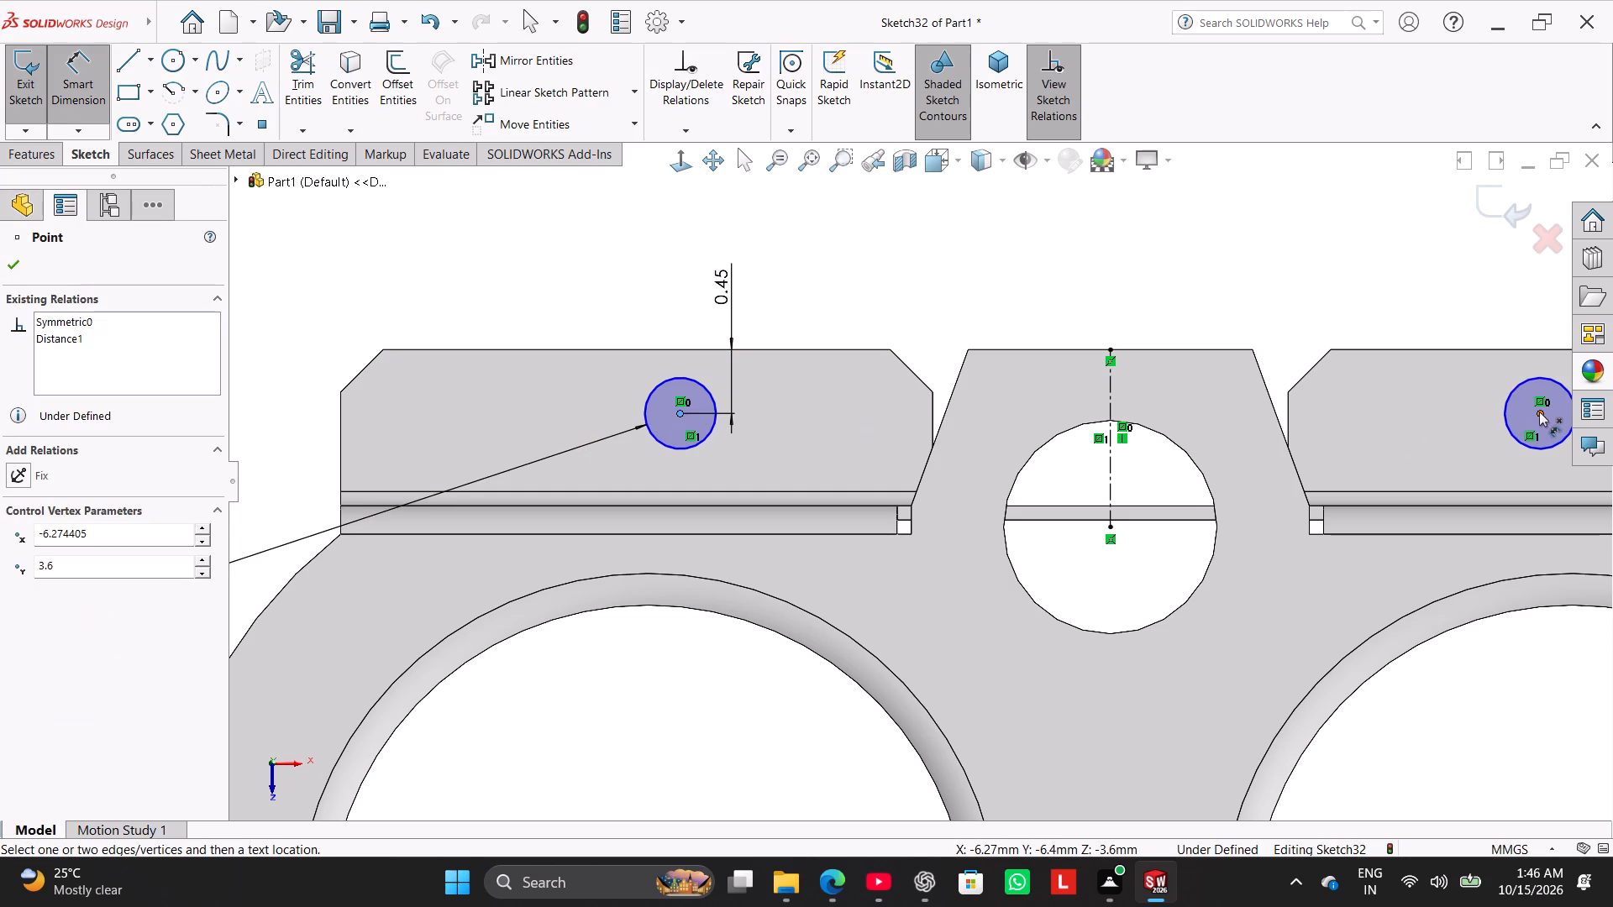
left_click(1539, 412)
left_click(1085, 221)
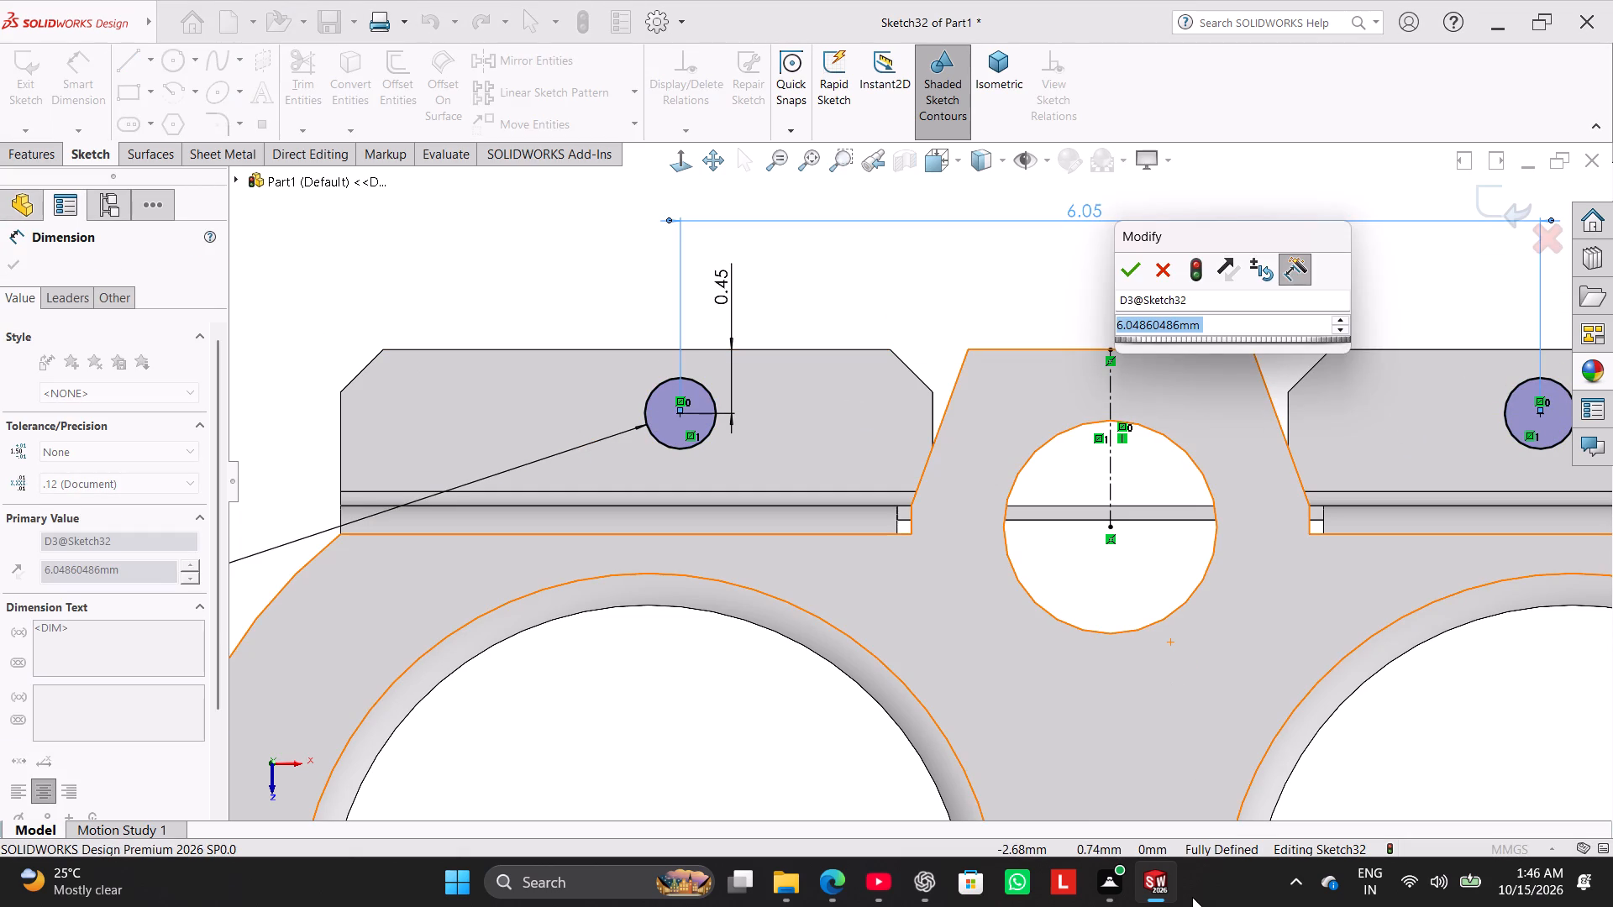
type("6.2")
key("5")
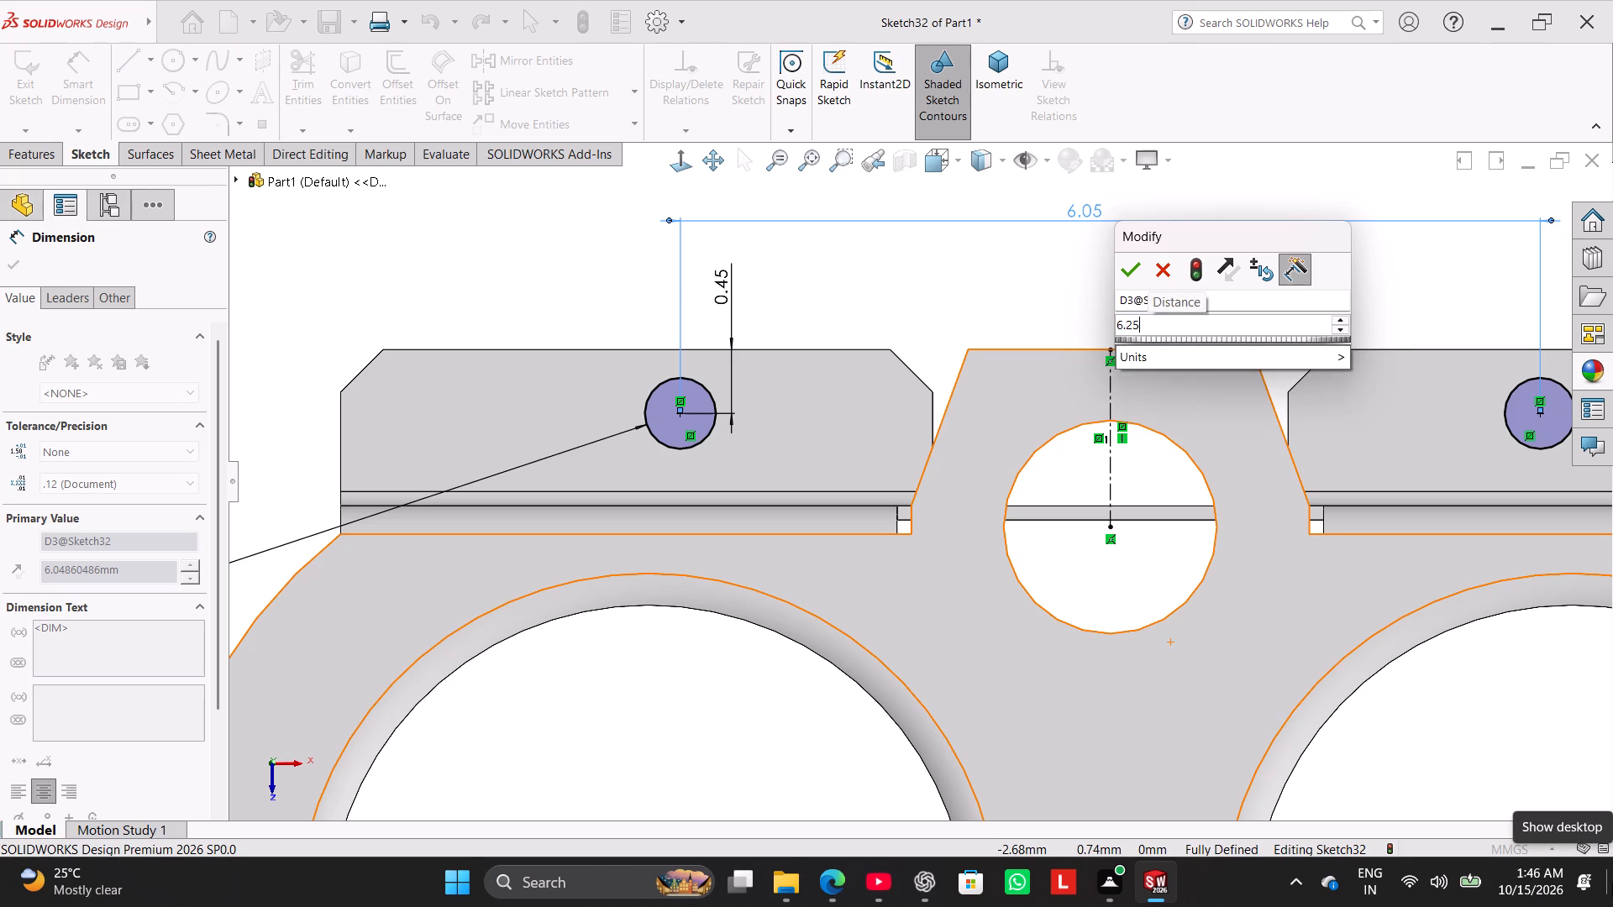
key("Return")
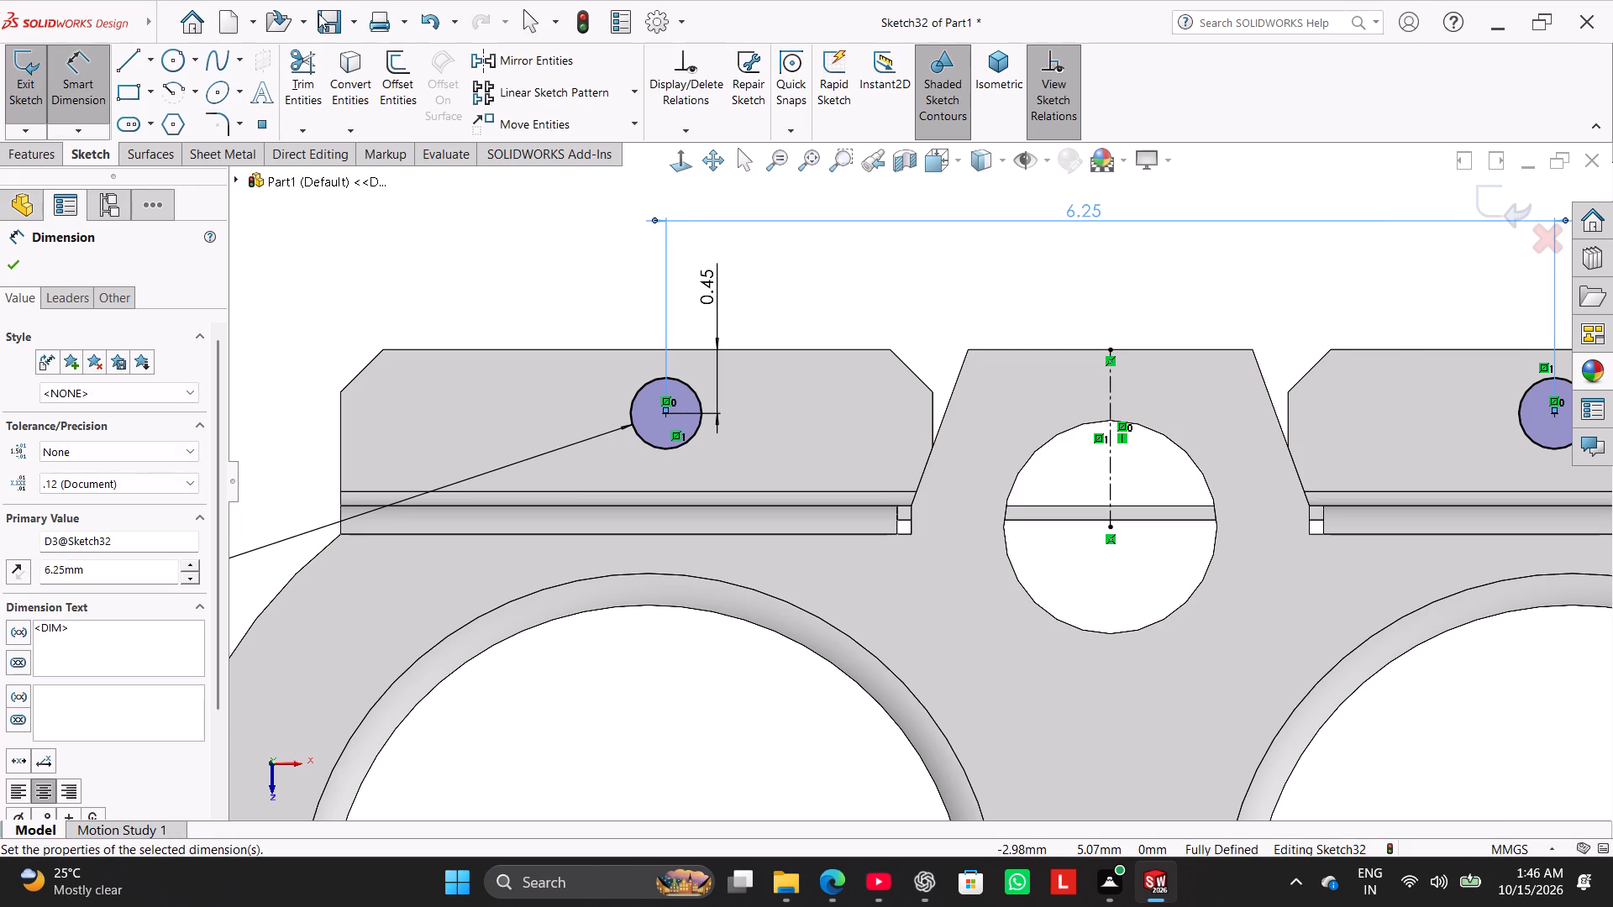
Cut-extrude the two 0.5 mm circles through the foot flanges as a blind normal cut linked to the sheet thickness.
left_click(214, 164)
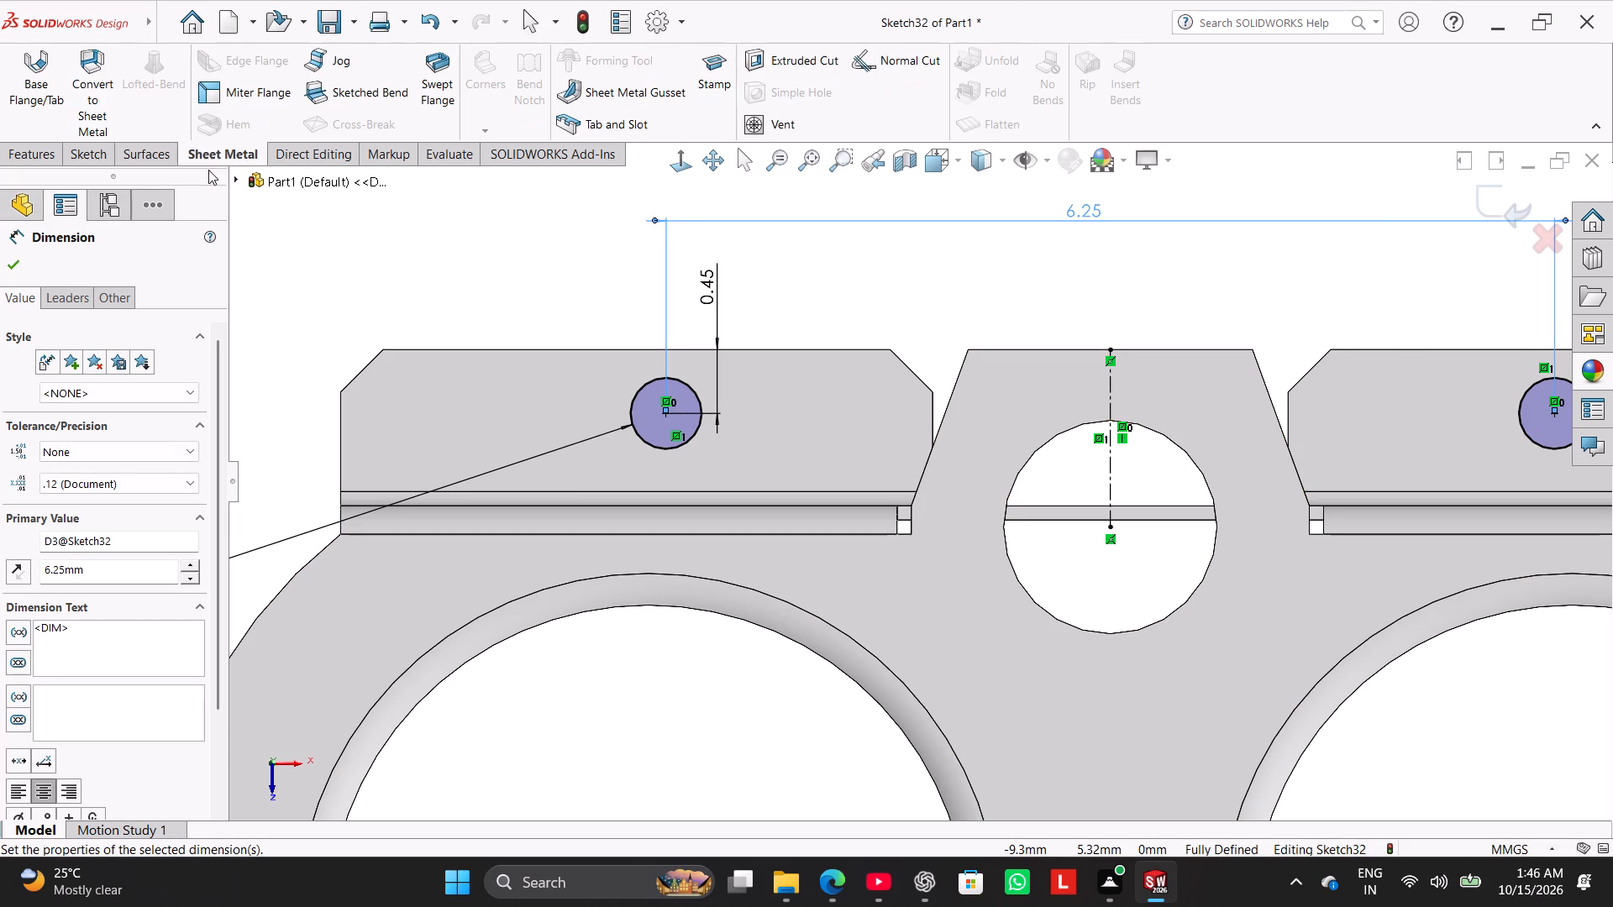
left_click(818, 58)
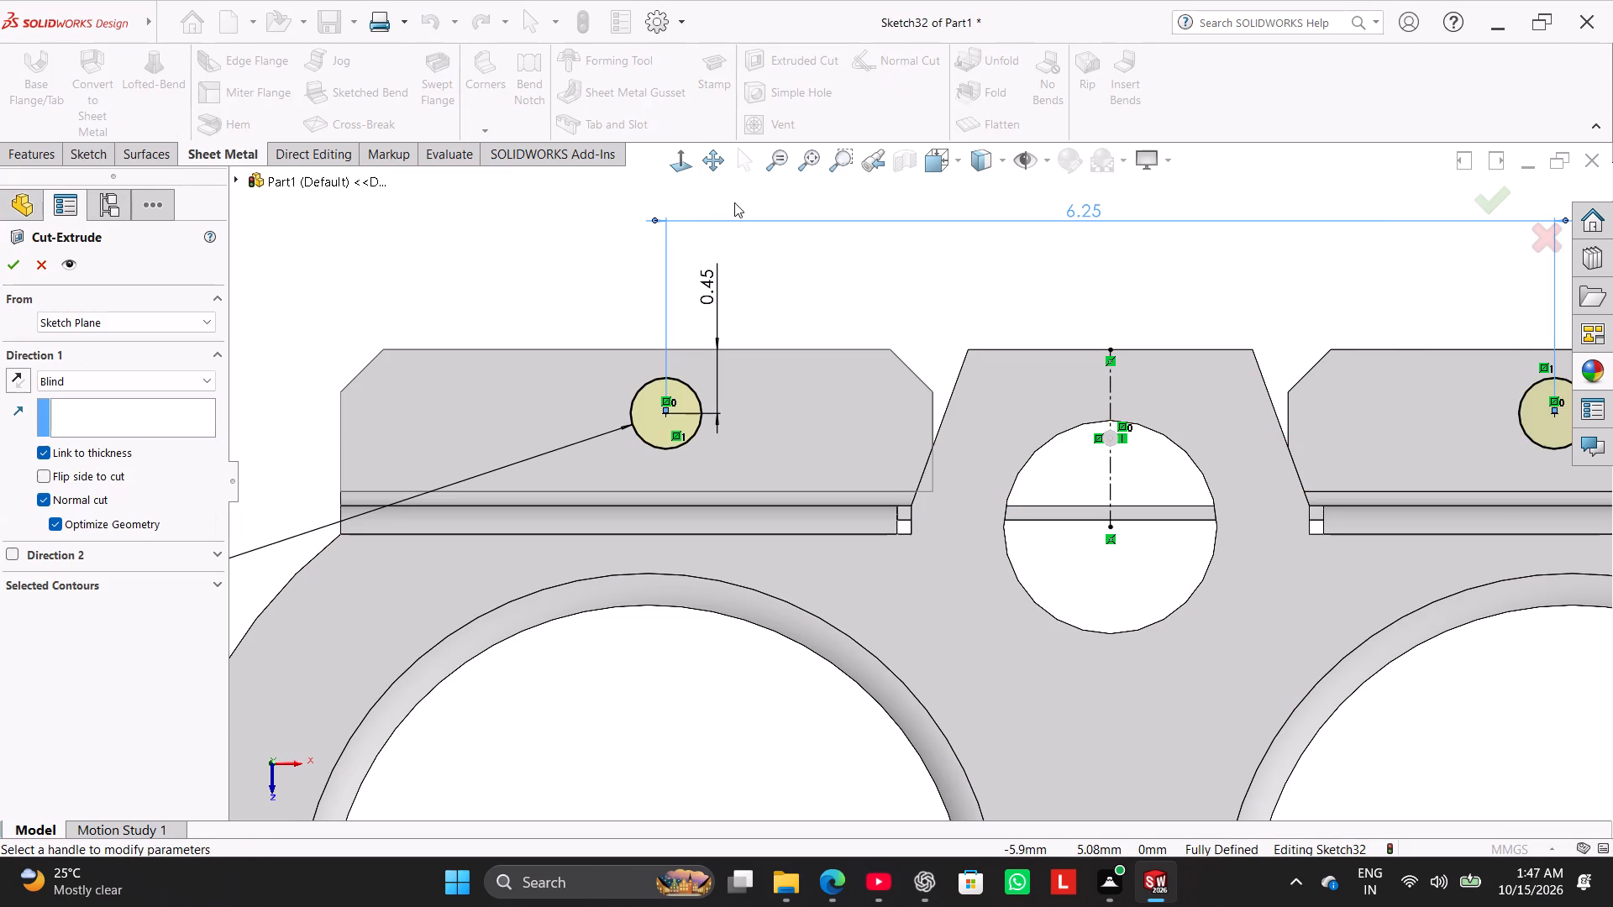
scroll(700, 343, "up", 4)
middle_click_drag(528, 359, 486, 509)
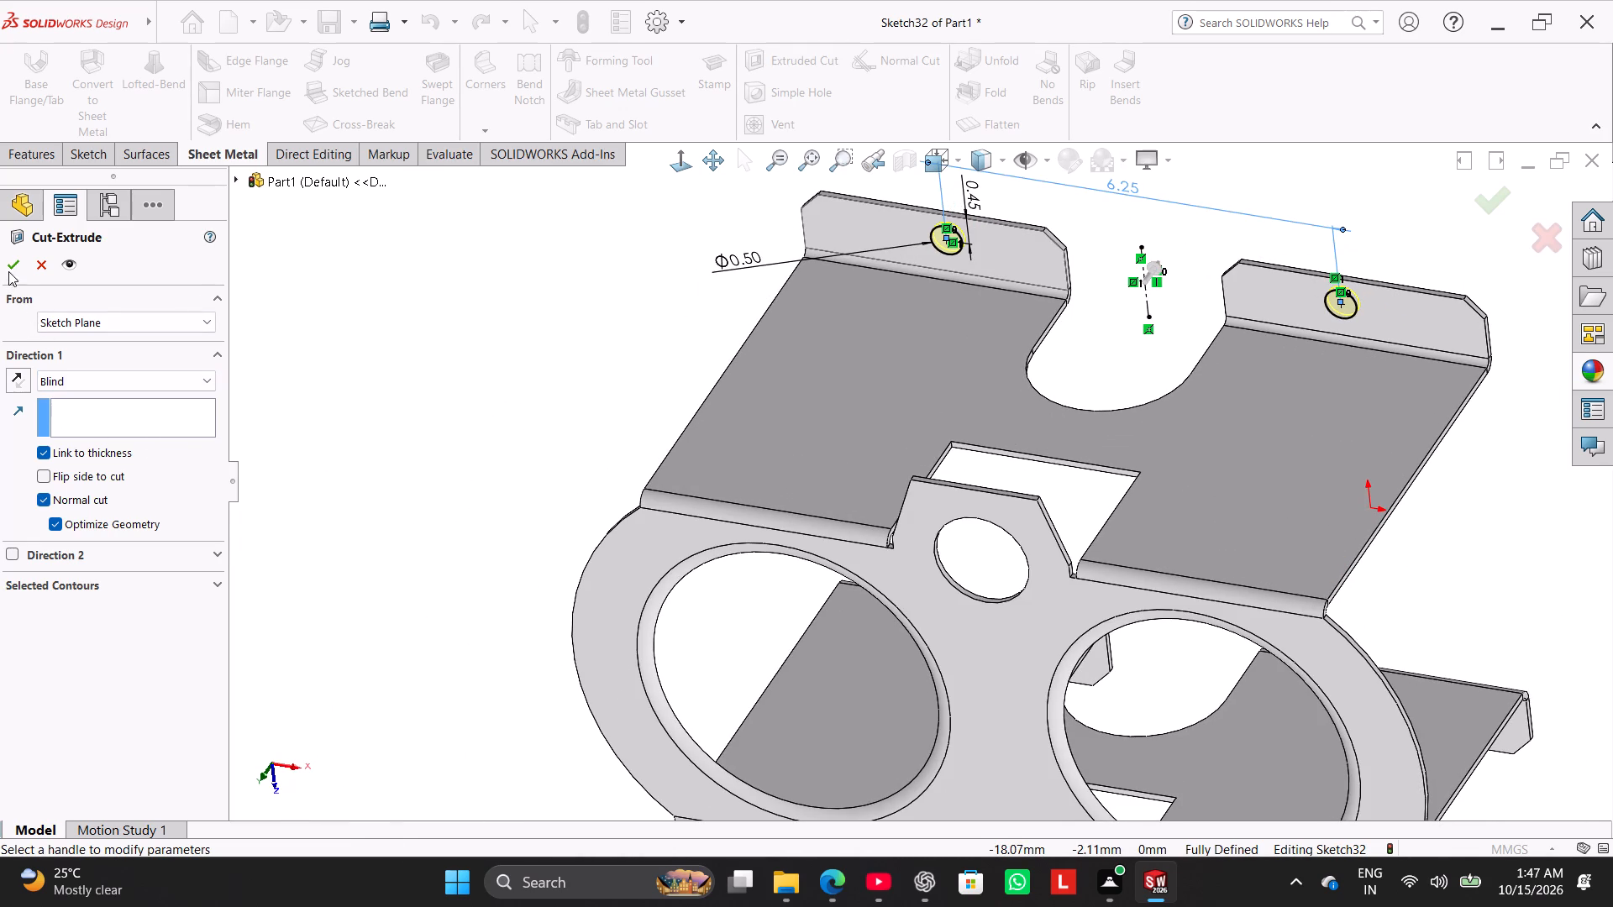
left_click(8, 271)
left_click(482, 376)
Mirror the foot flange hole cut about the Front Plane onto the opposite foot flanges.
middle_click_drag(536, 424, 547, 391)
scroll(536, 424, "up", 1)
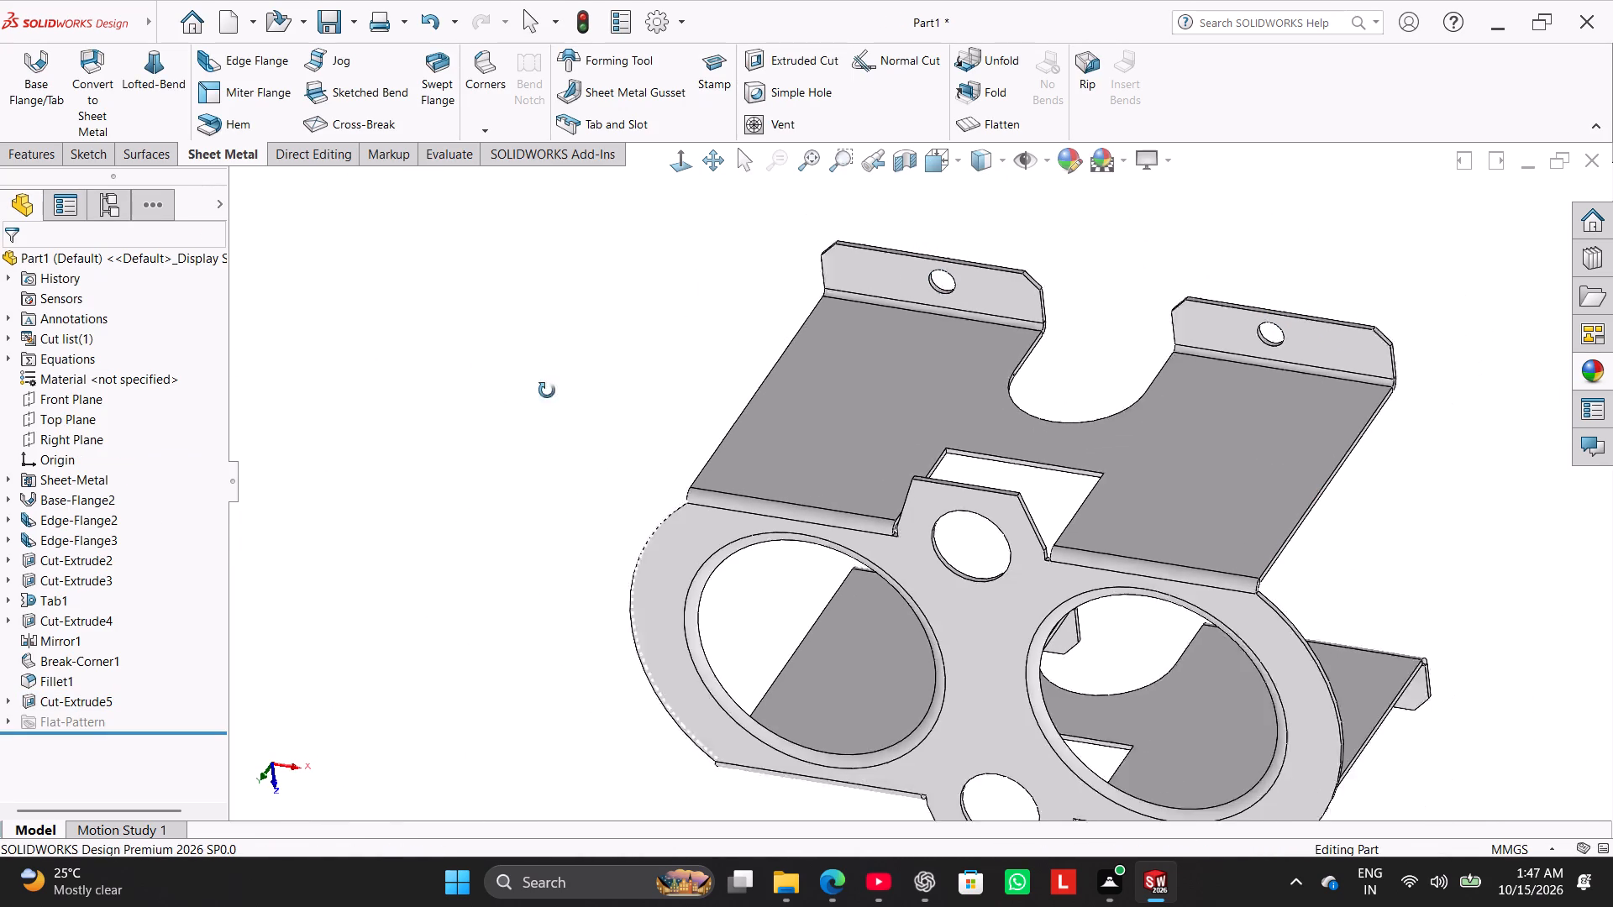
middle_click_drag(547, 391, 580, 284)
middle_click_drag(487, 460, 497, 384)
scroll(487, 453, "up", 1)
right_click_drag(462, 534, 565, 346)
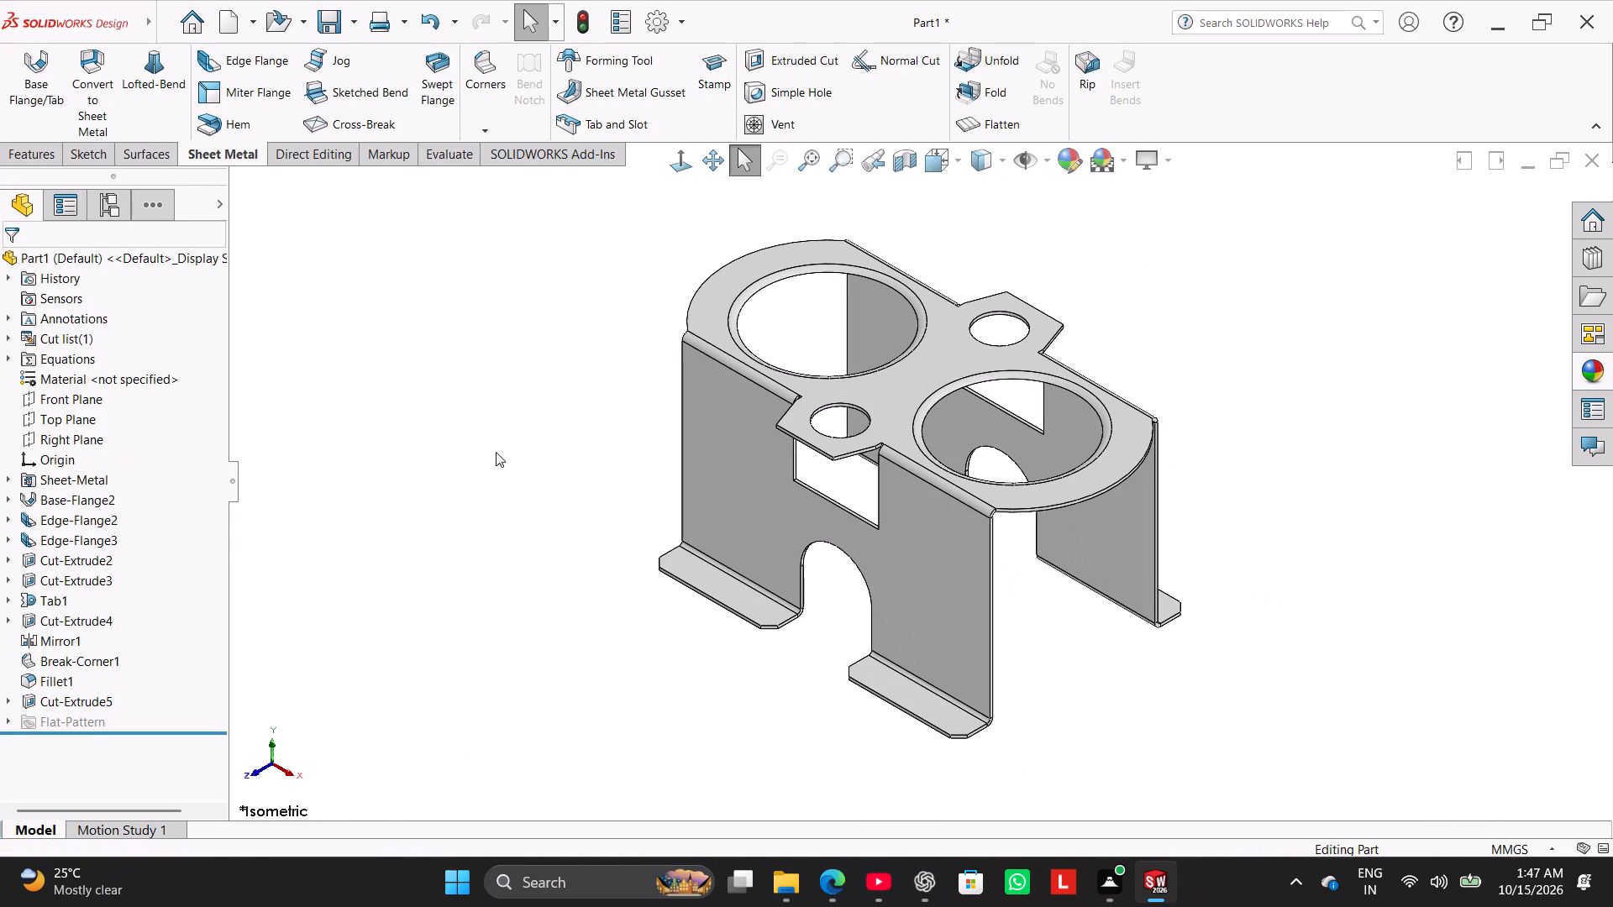
left_click(81, 399)
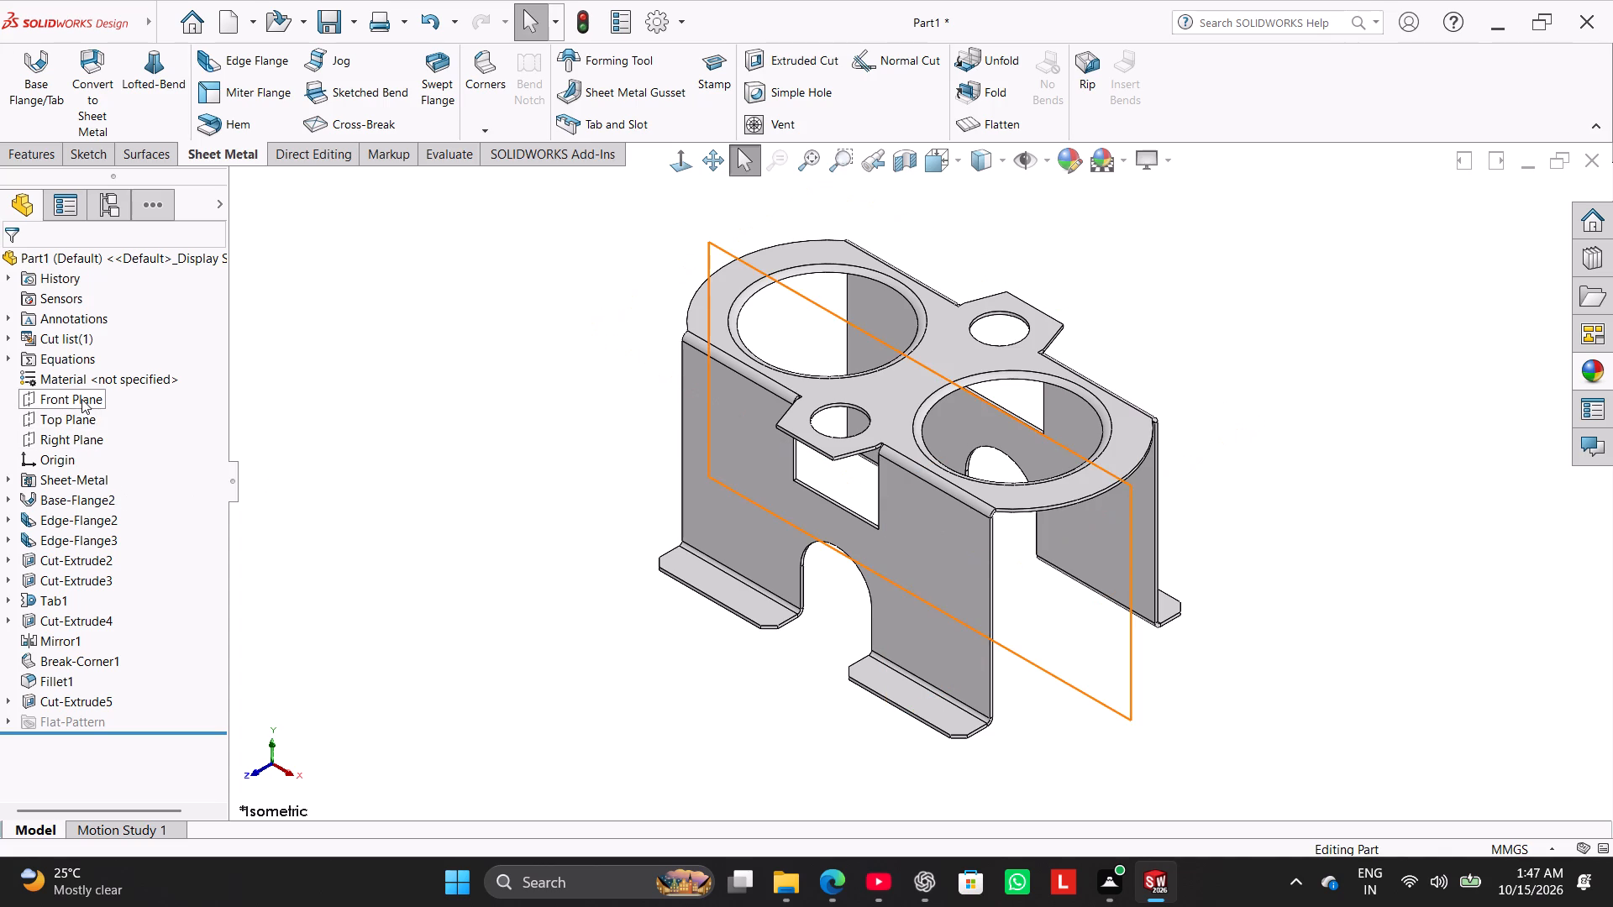
left_click(77, 694, "ctrl")
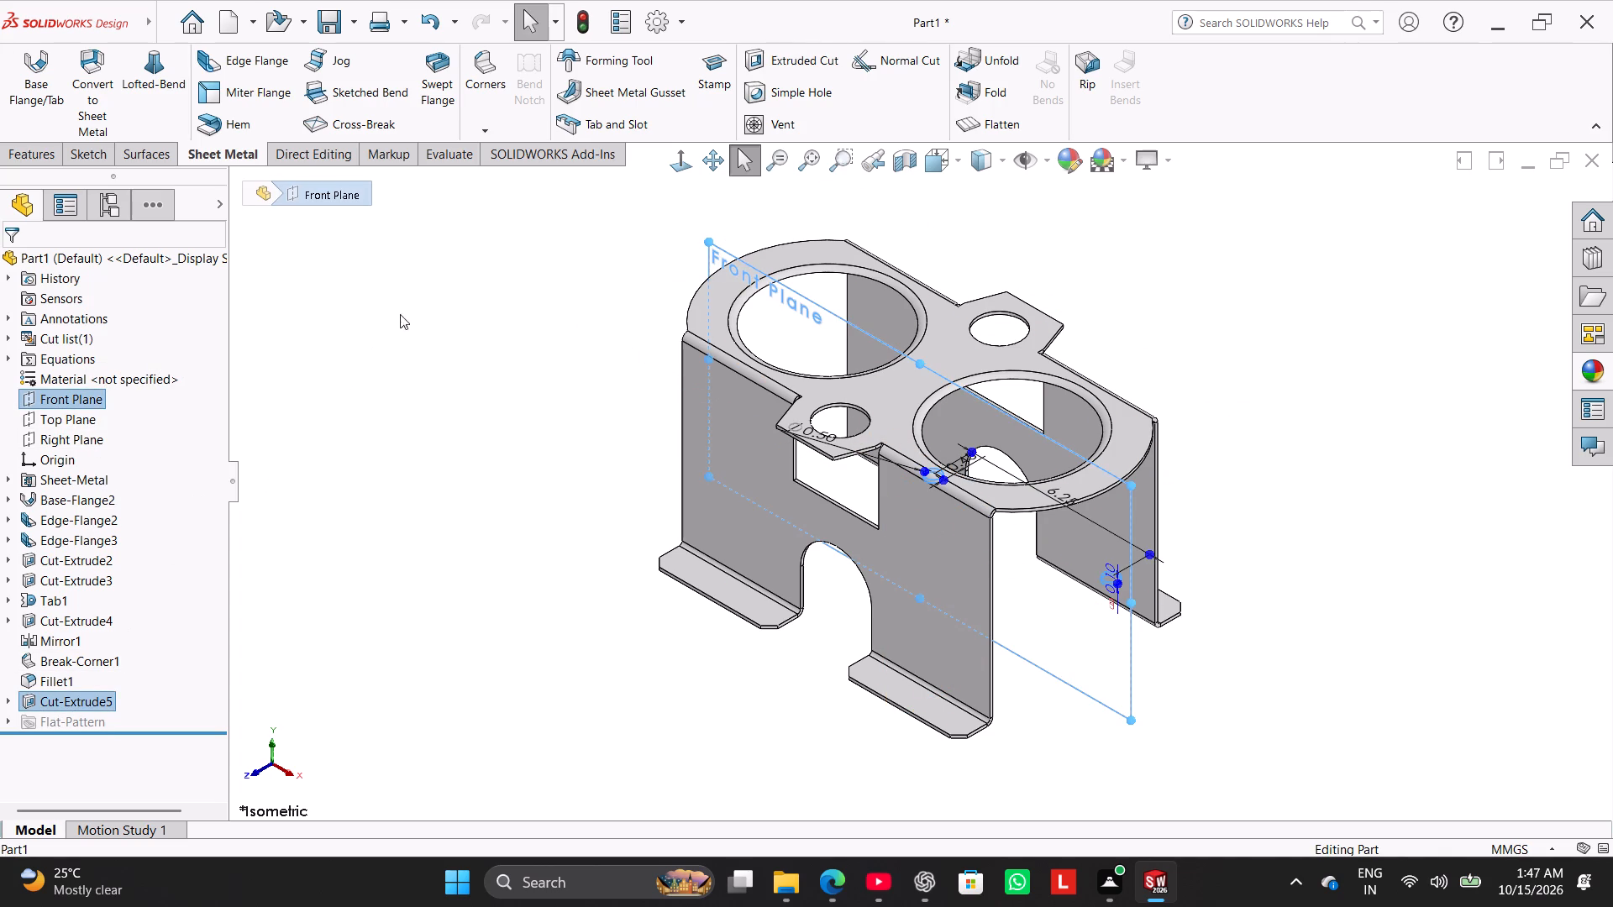
left_click(21, 149, "ctrl")
left_click(730, 128, "ctrl")
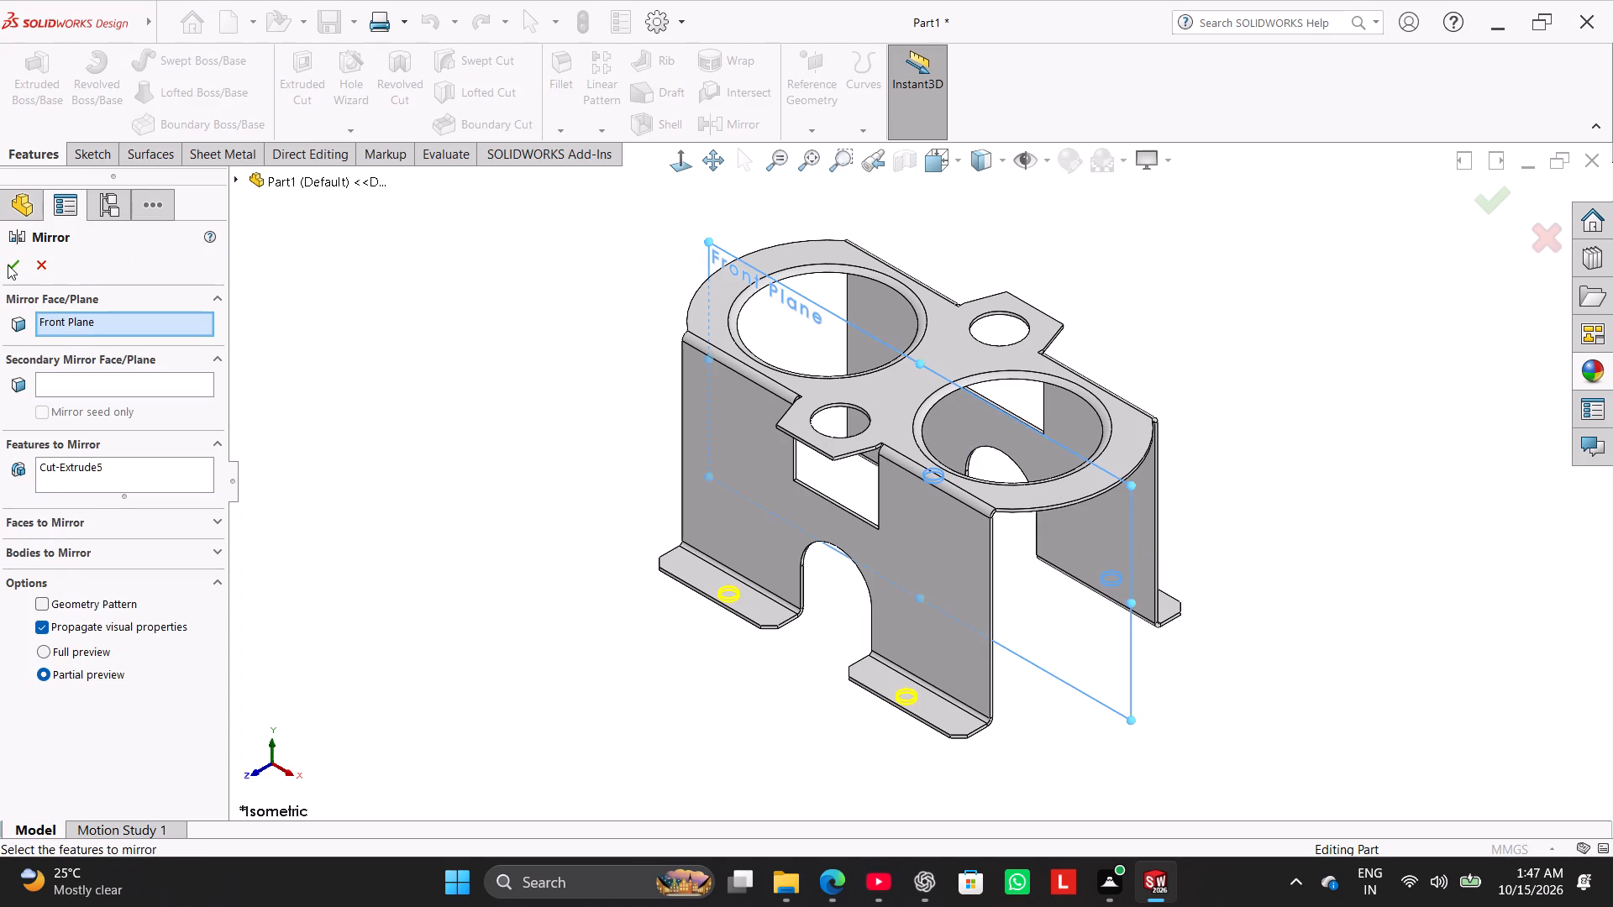
left_click(7, 265)
left_click(455, 368)
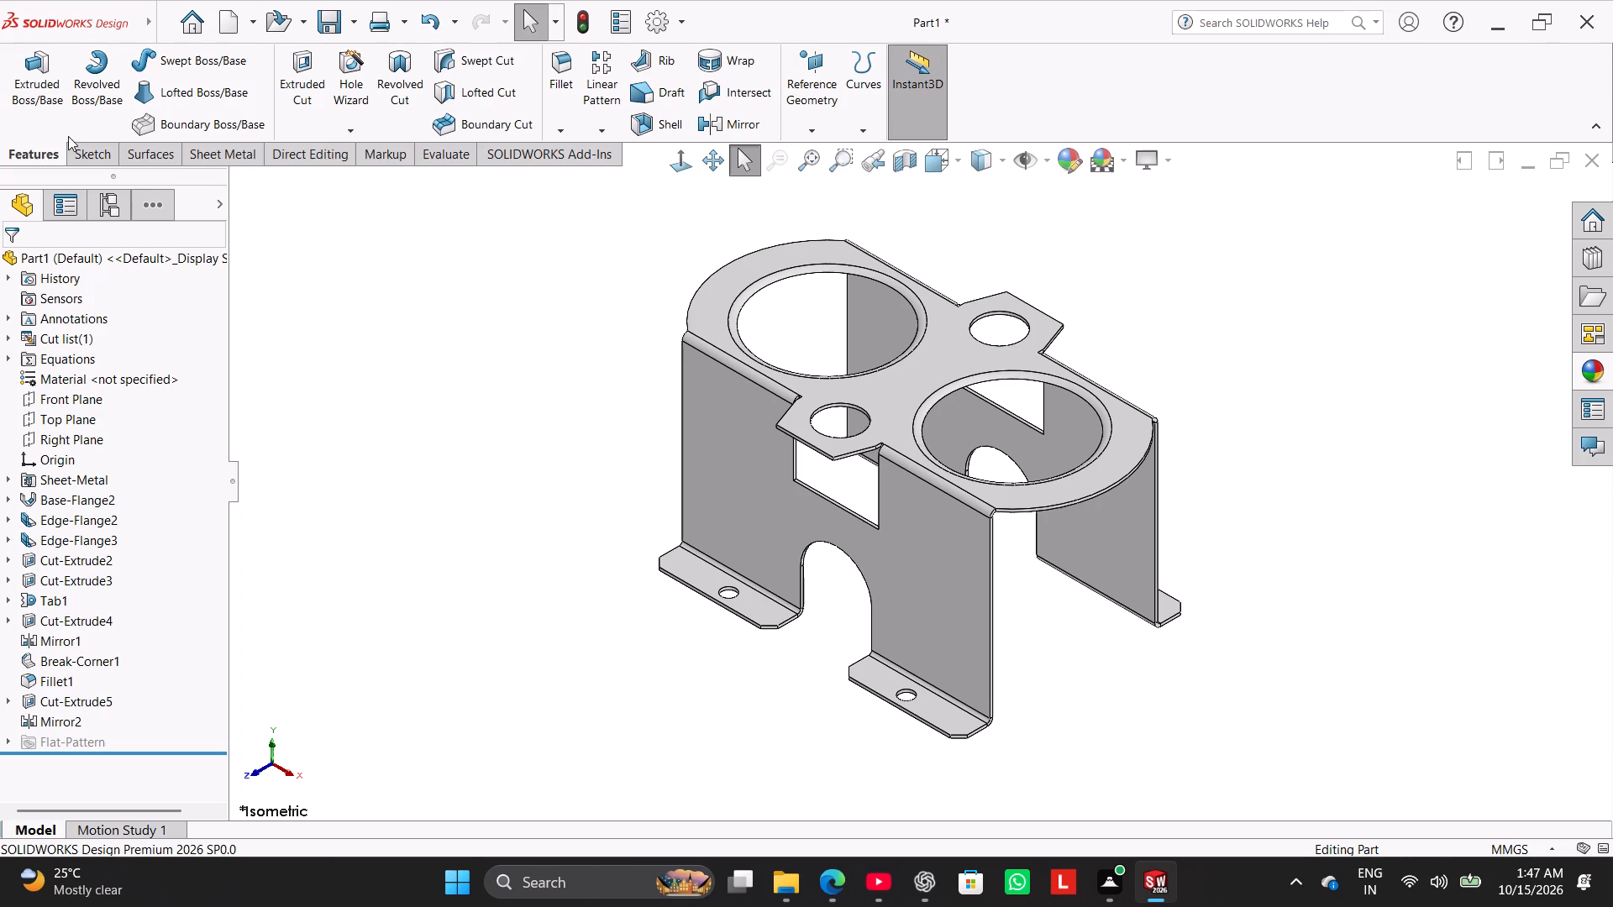
Flatten the sheet metal part and orient the view normal to the flat pattern's large face.
left_click(209, 142)
left_click(248, 149)
left_click(1007, 132)
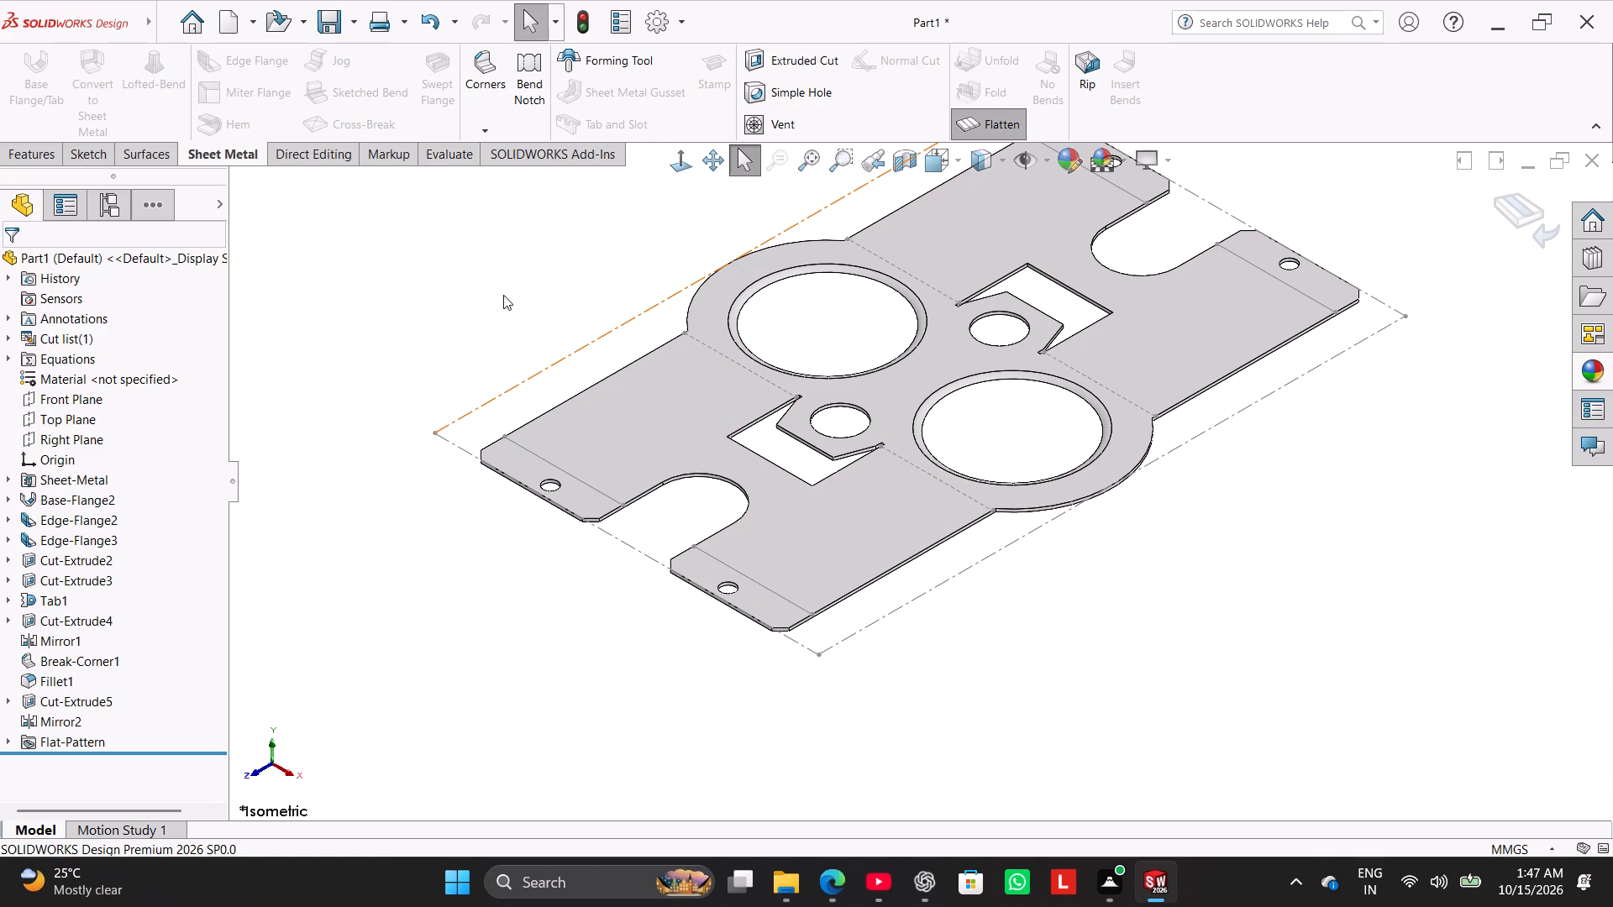
middle_click_drag(498, 281, 476, 308)
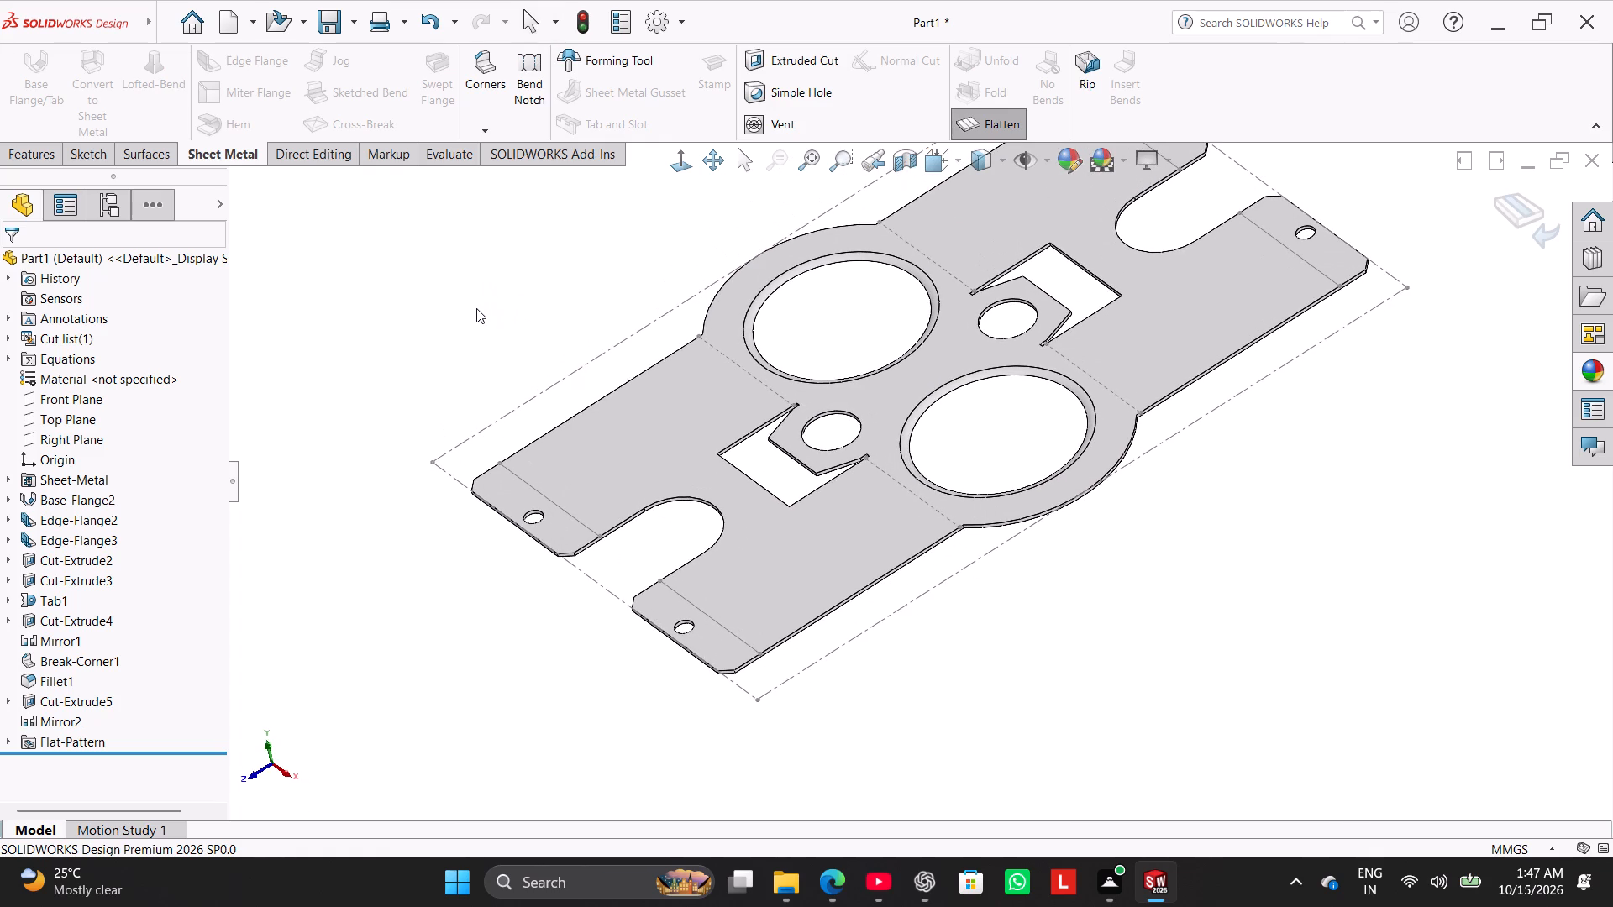
middle_click_drag(482, 348, 485, 346)
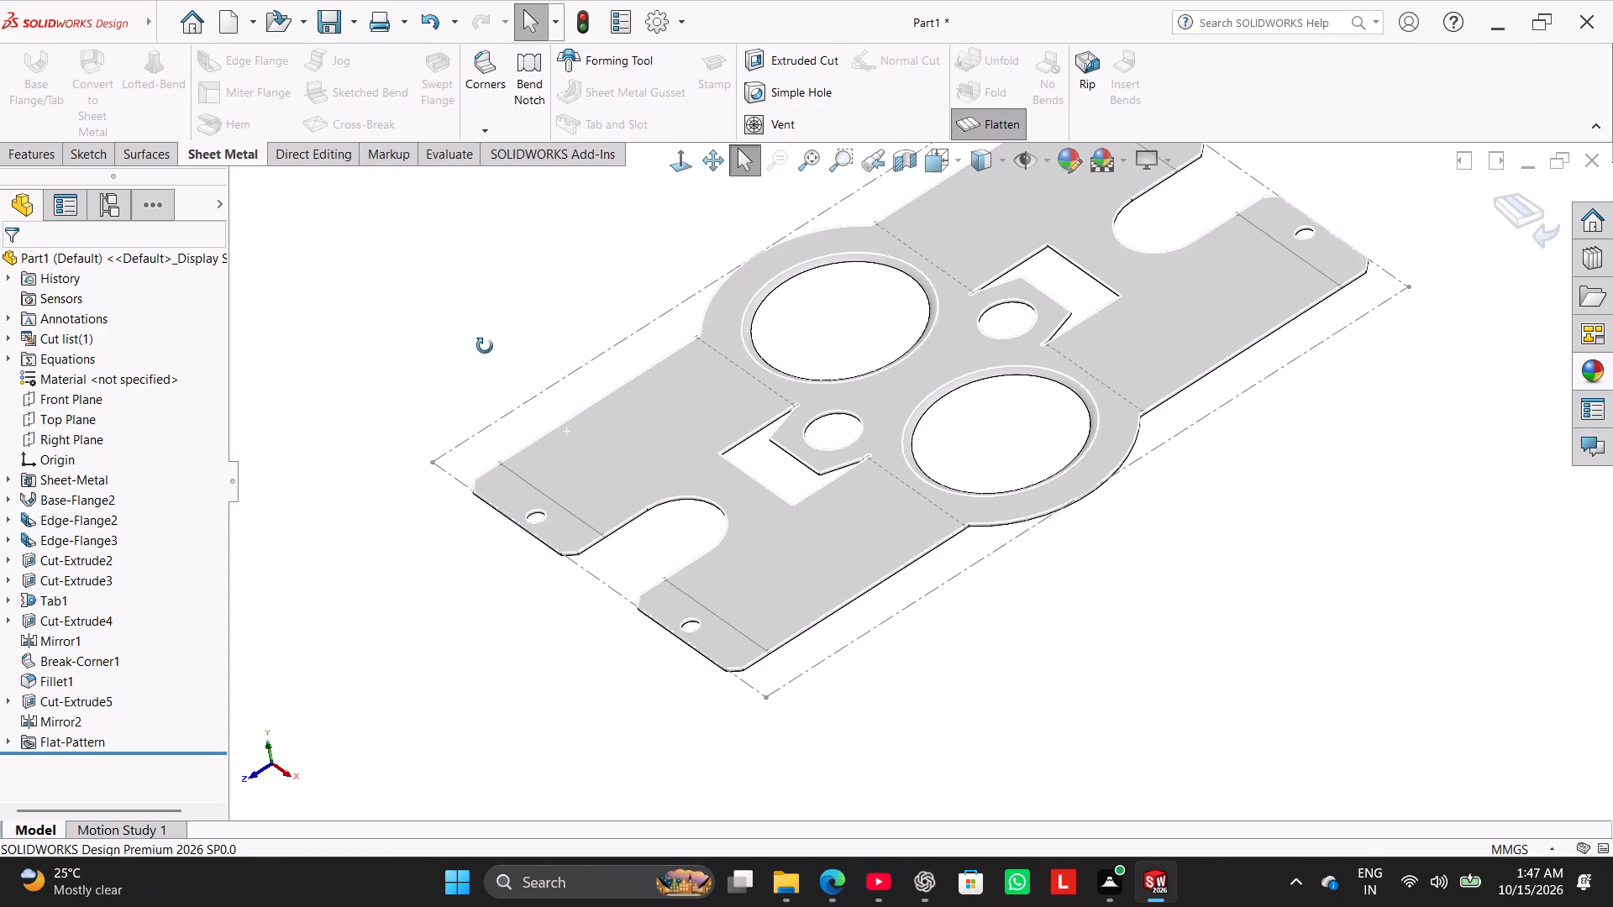
middle_click_drag(485, 346, 503, 362)
scroll(504, 366, "up", 2)
left_click(503, 381)
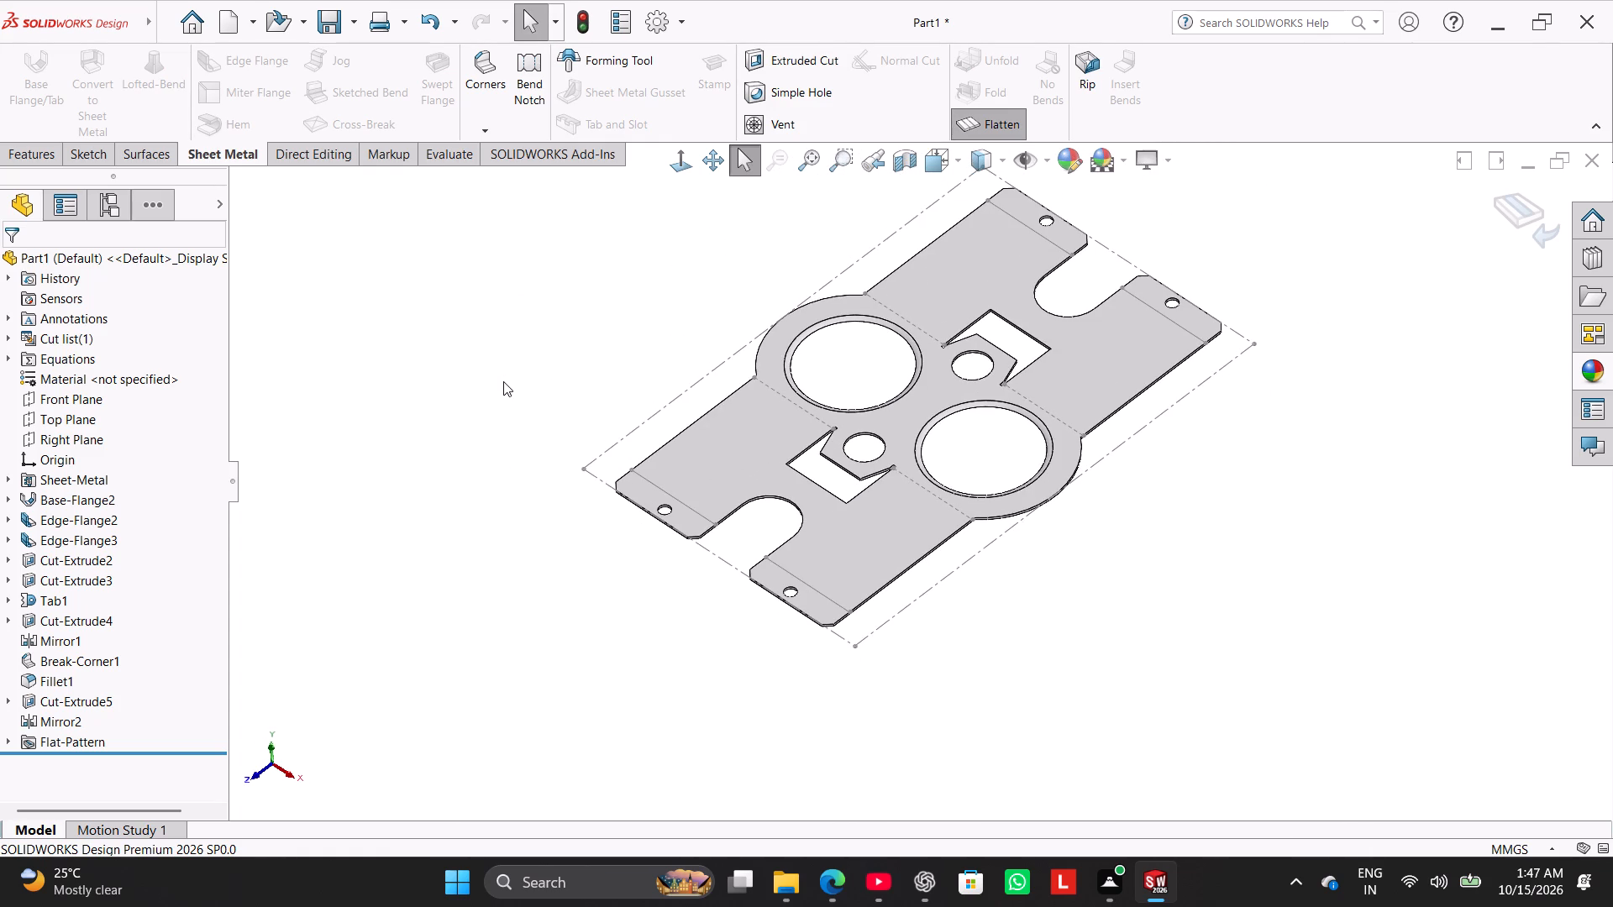
scroll(503, 381, "up", 1)
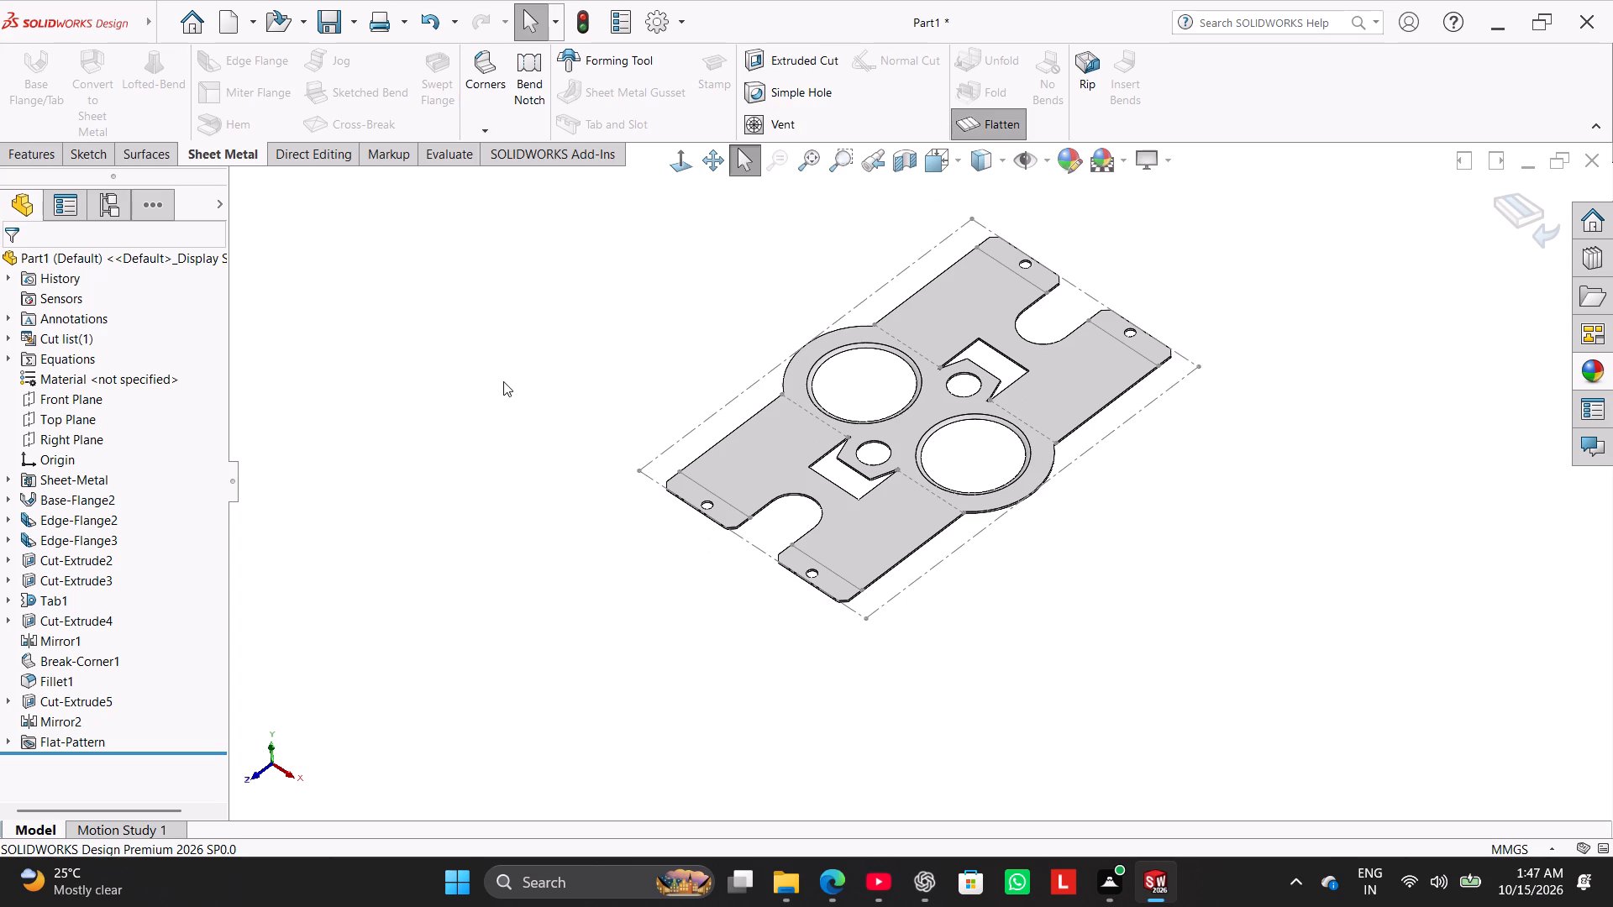
right_click(1113, 373)
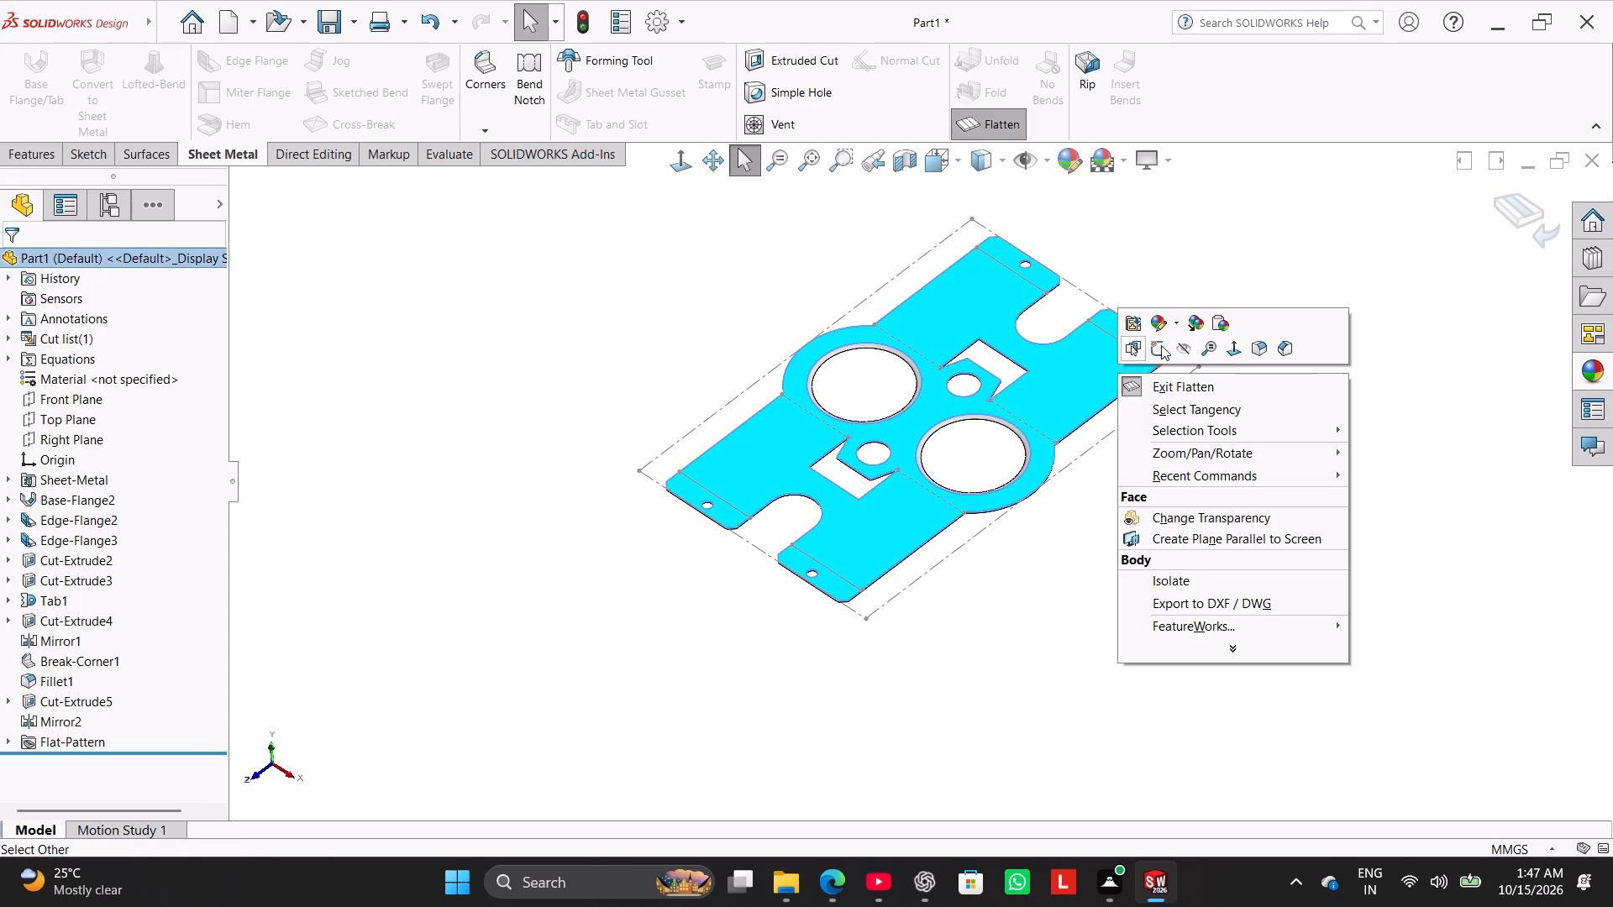
left_click(1233, 342)
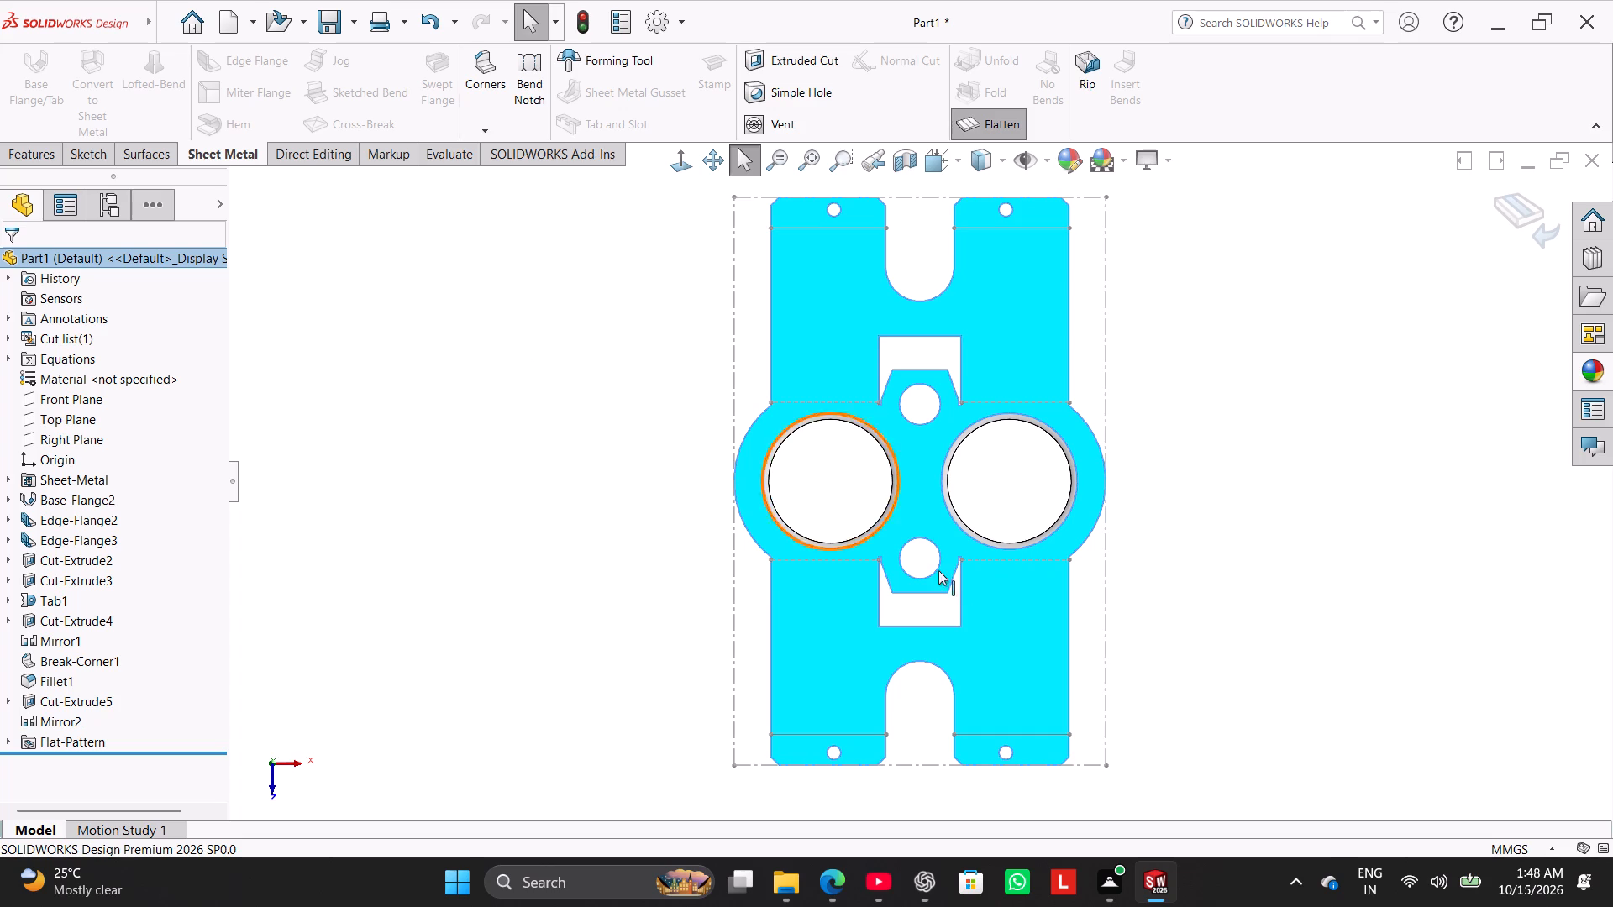
Start a DXF export of the flat pattern to the Worked folder, named Double Cup Sheet Metal Bracket.
right_click(992, 605)
left_click(1135, 831)
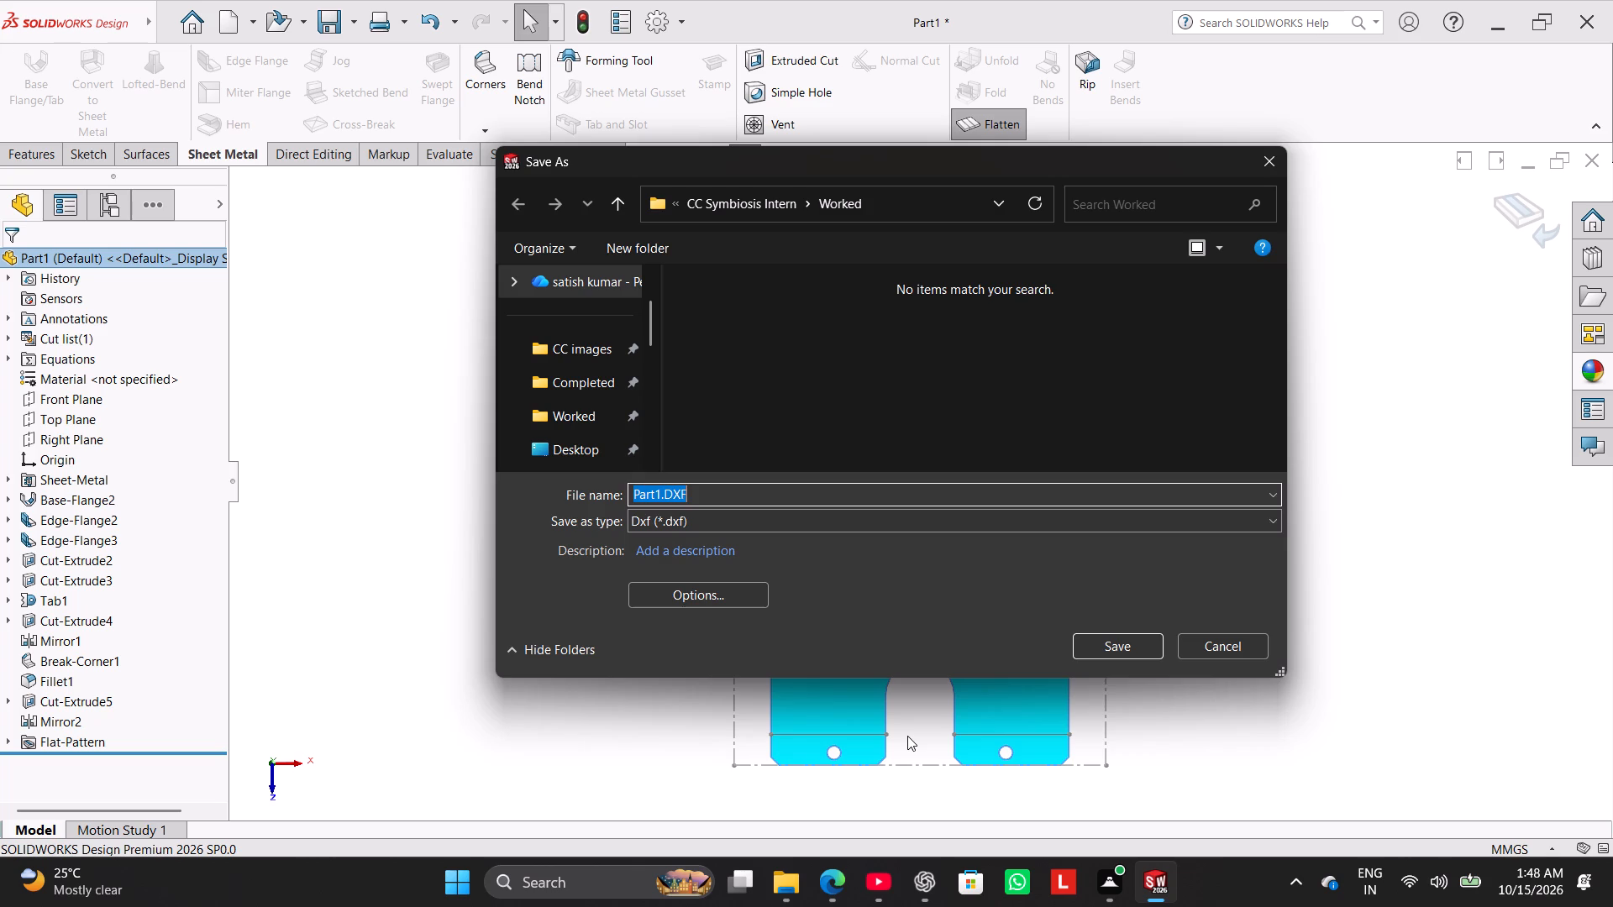
key("ctrl+v")
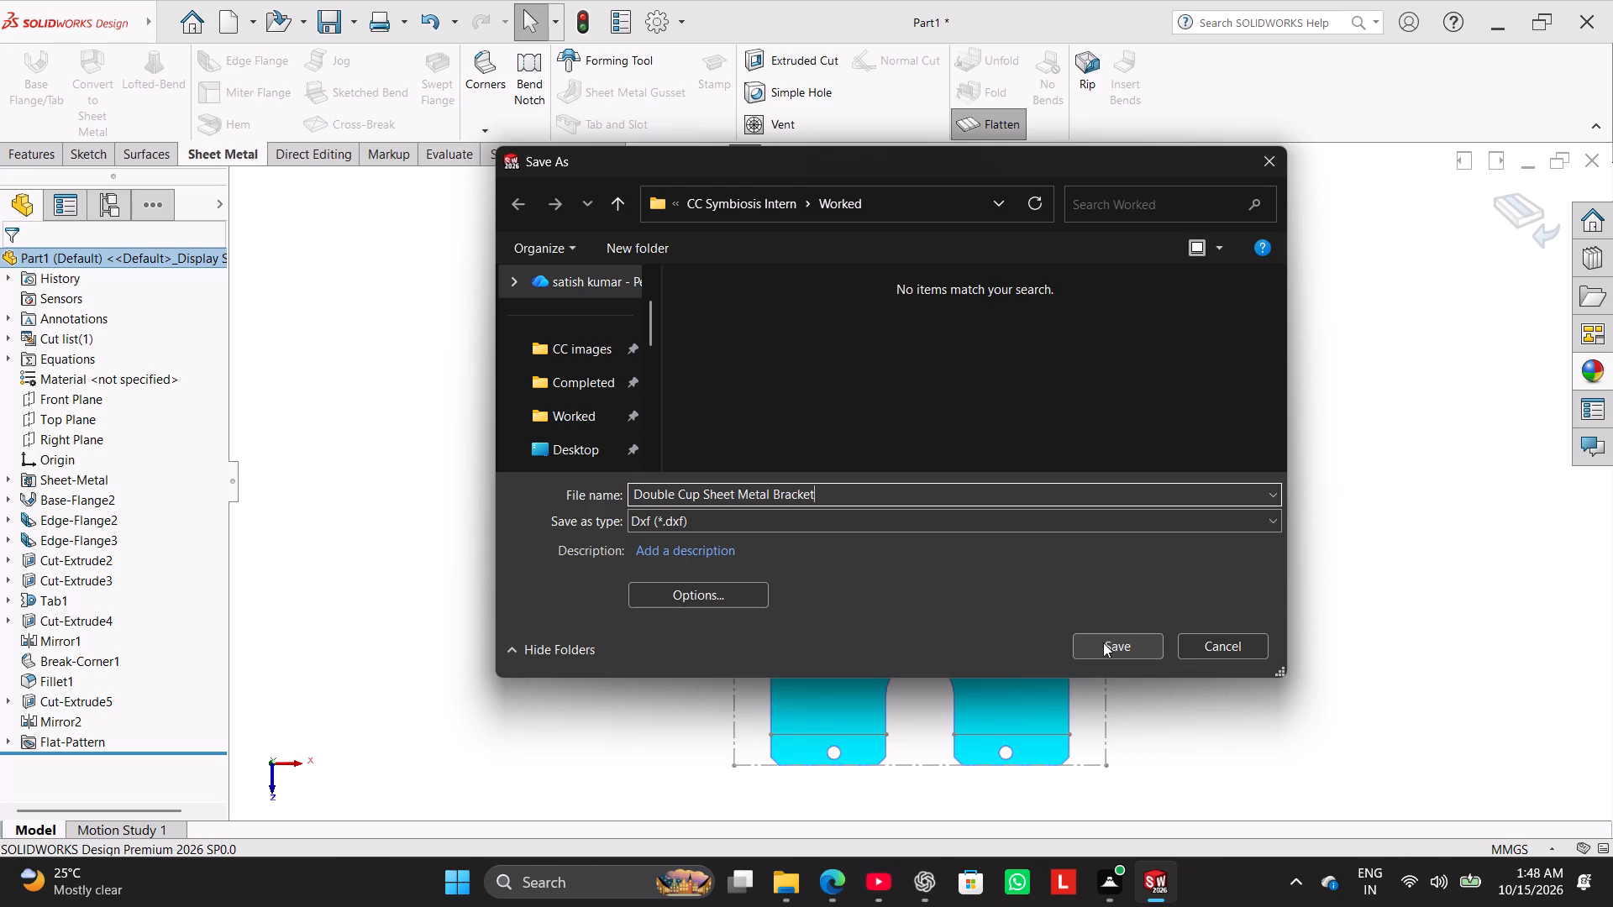
left_click(1103, 642)
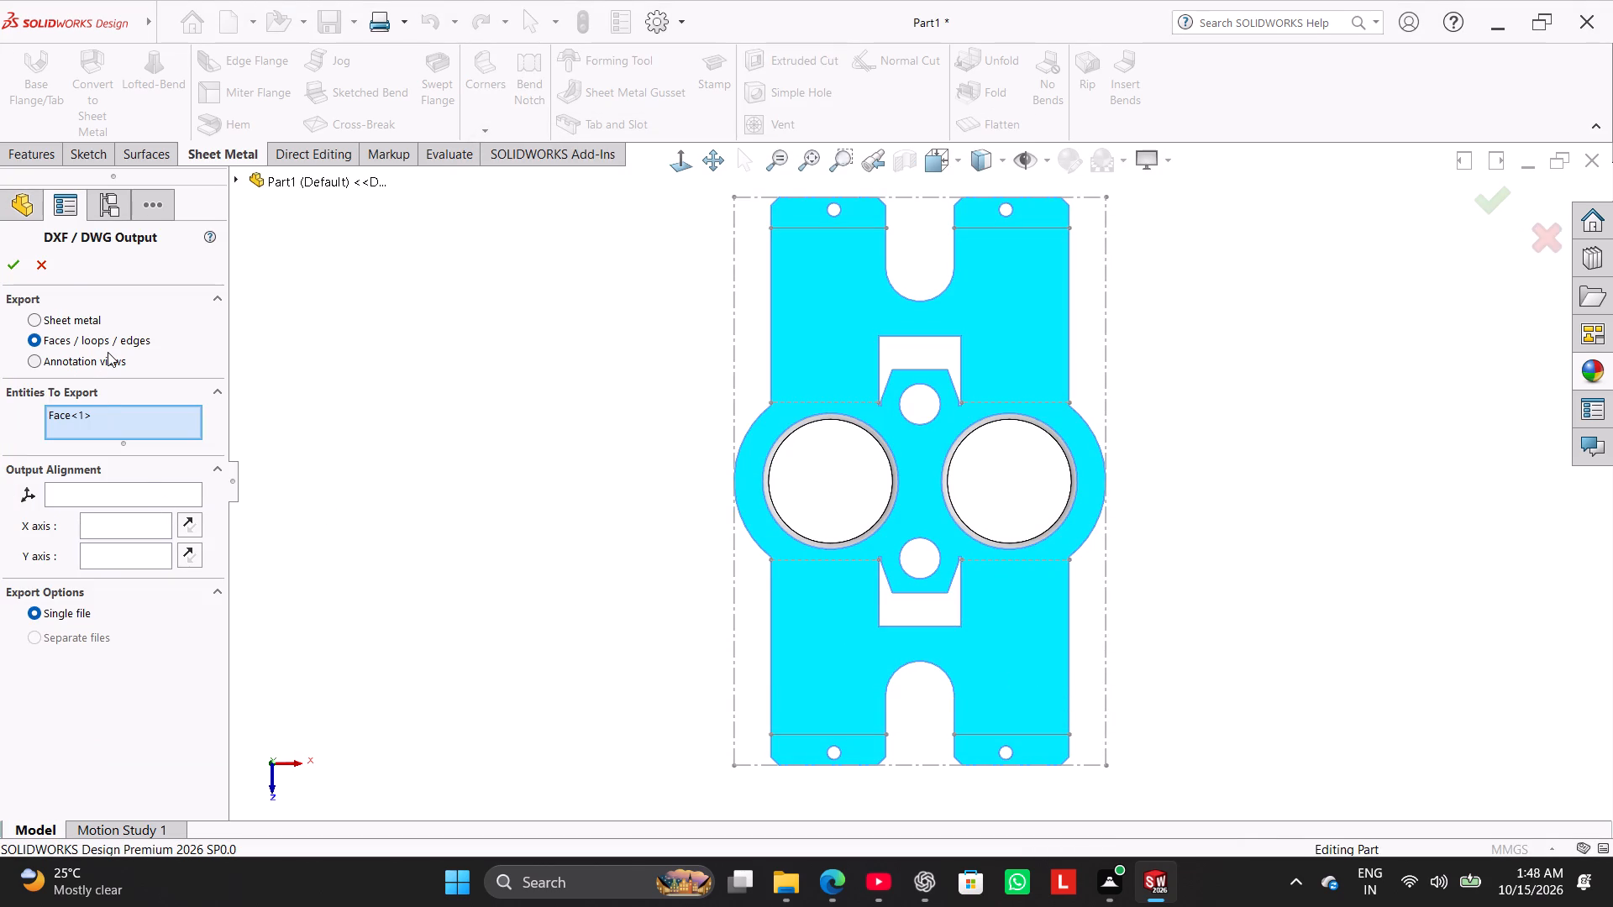
Export as sheet metal with geometry, bend lines and sketches, excluding hidden sketches, to a single file, and save the cleaned-up DXF.
left_click(48, 317)
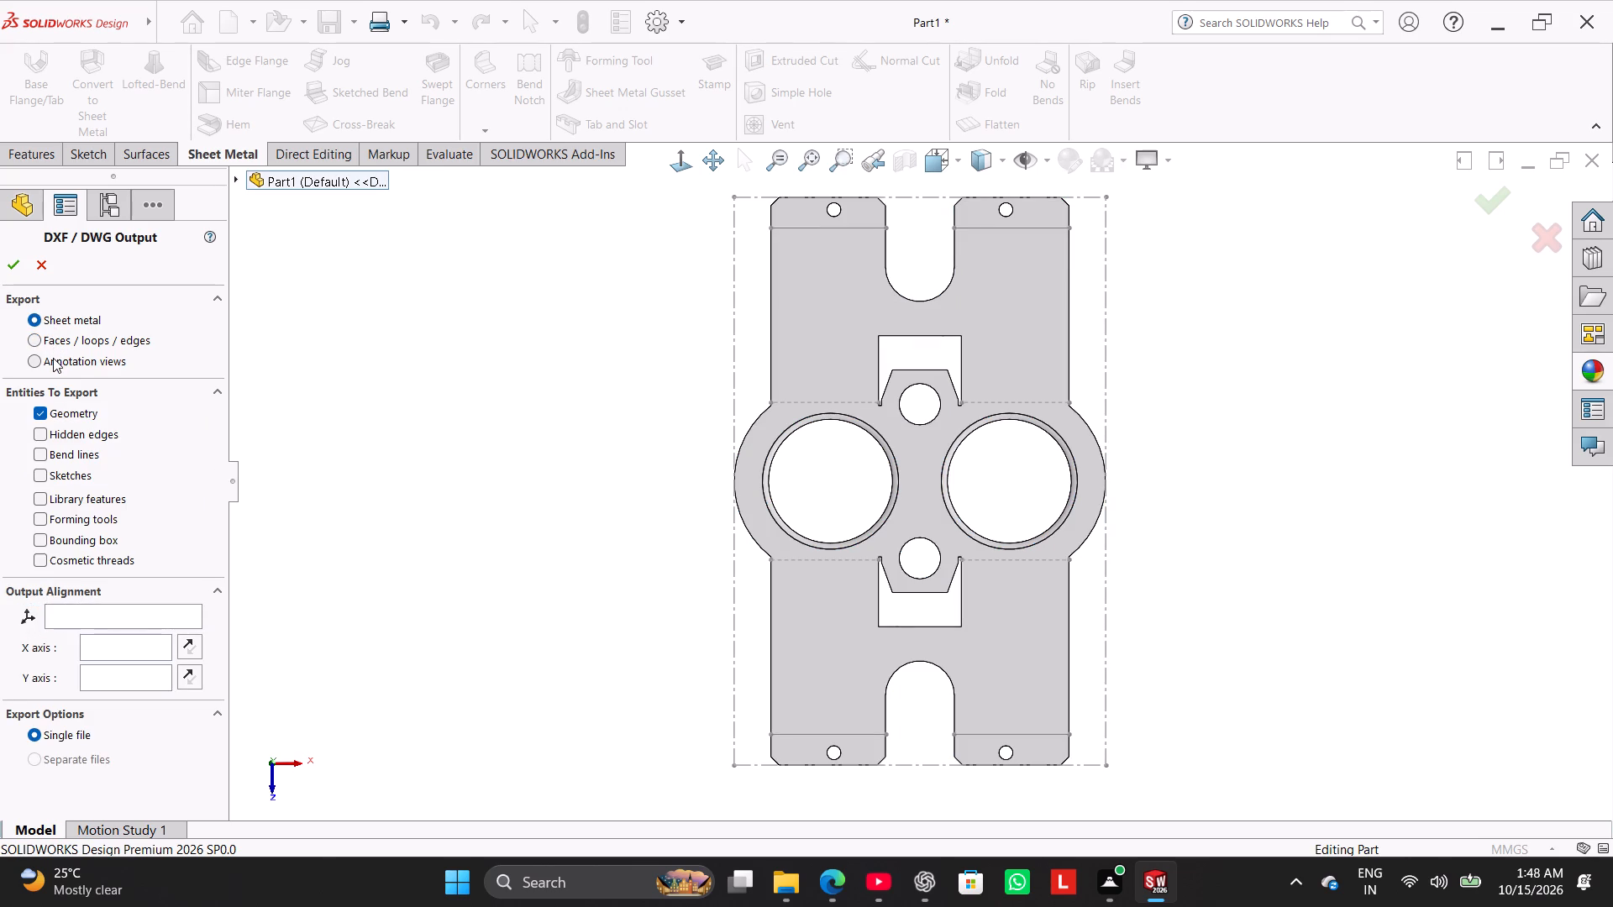
left_click(50, 456)
left_click(41, 480)
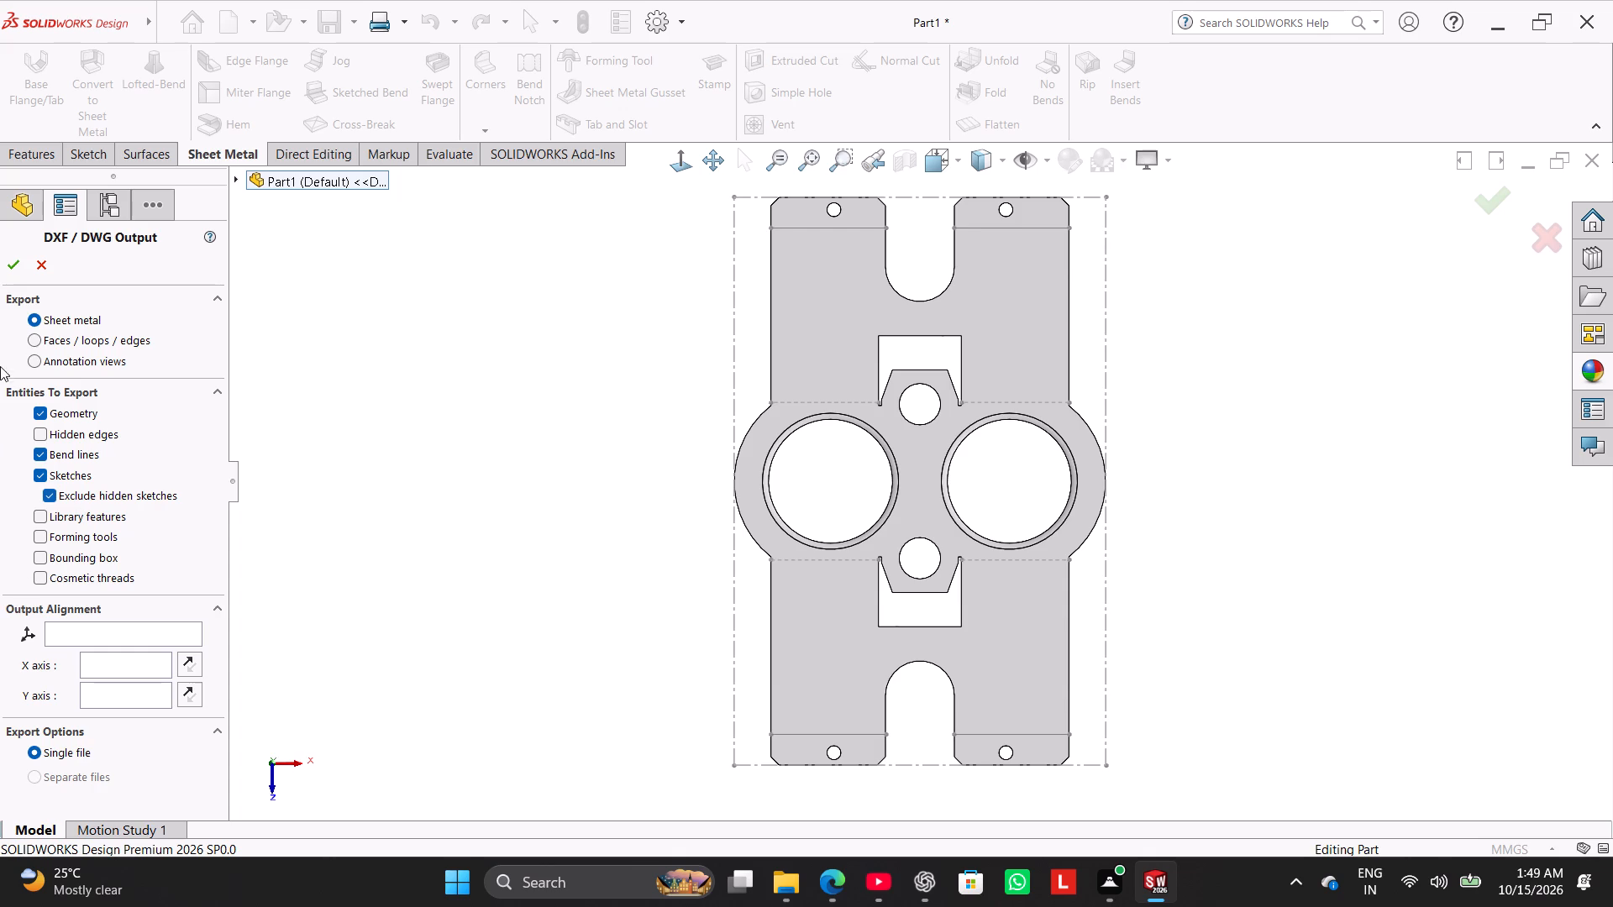
left_click(13, 265)
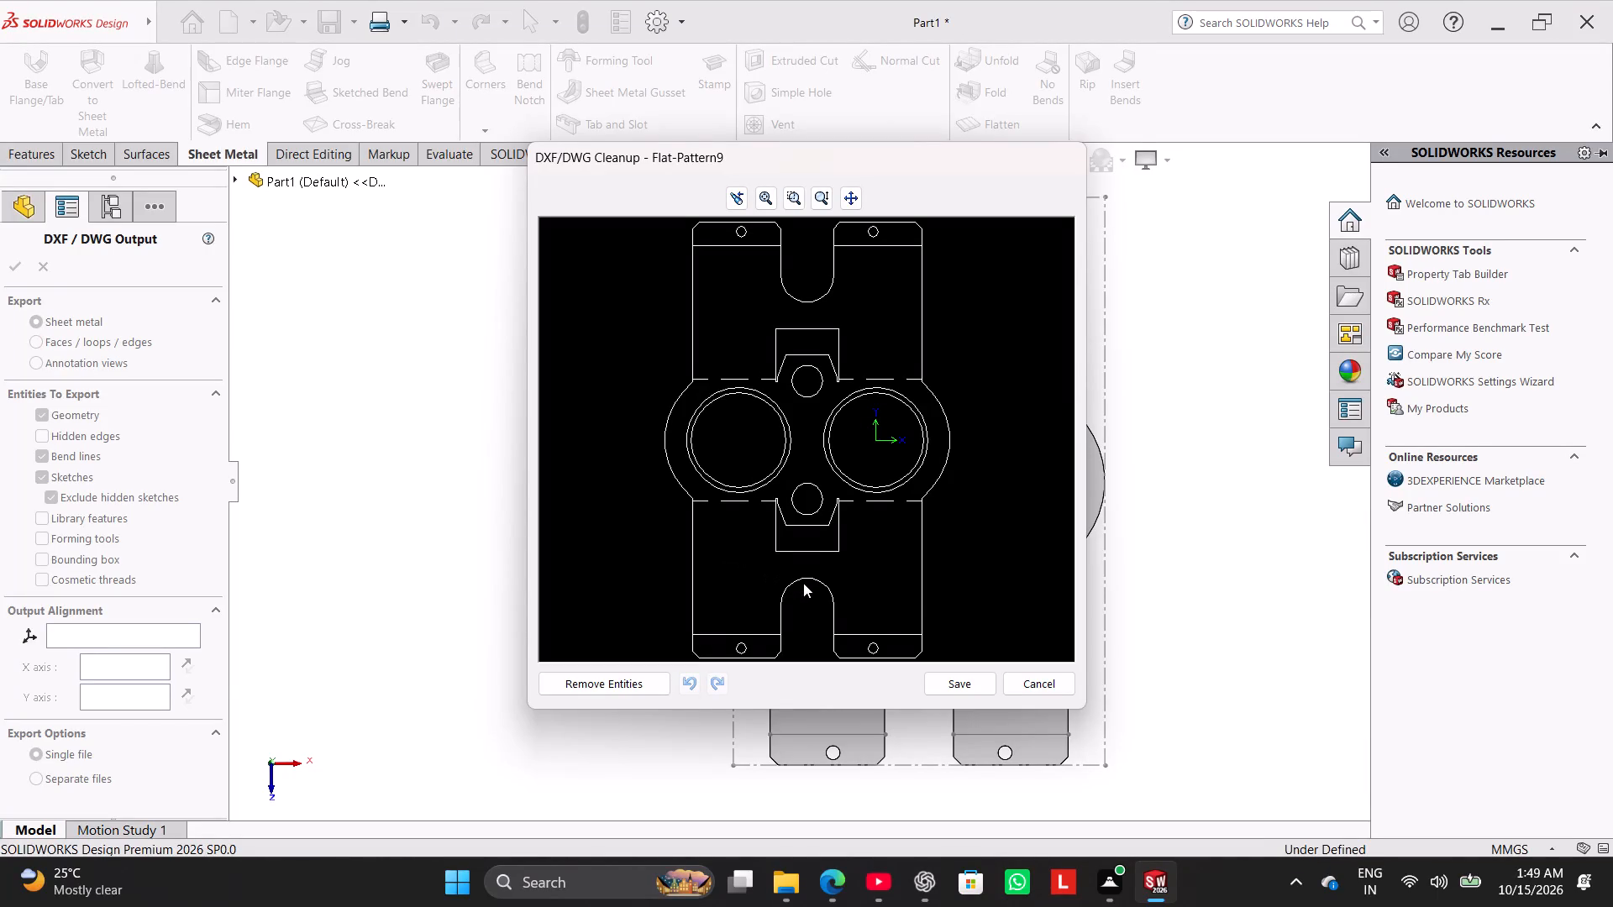
left_click(950, 682)
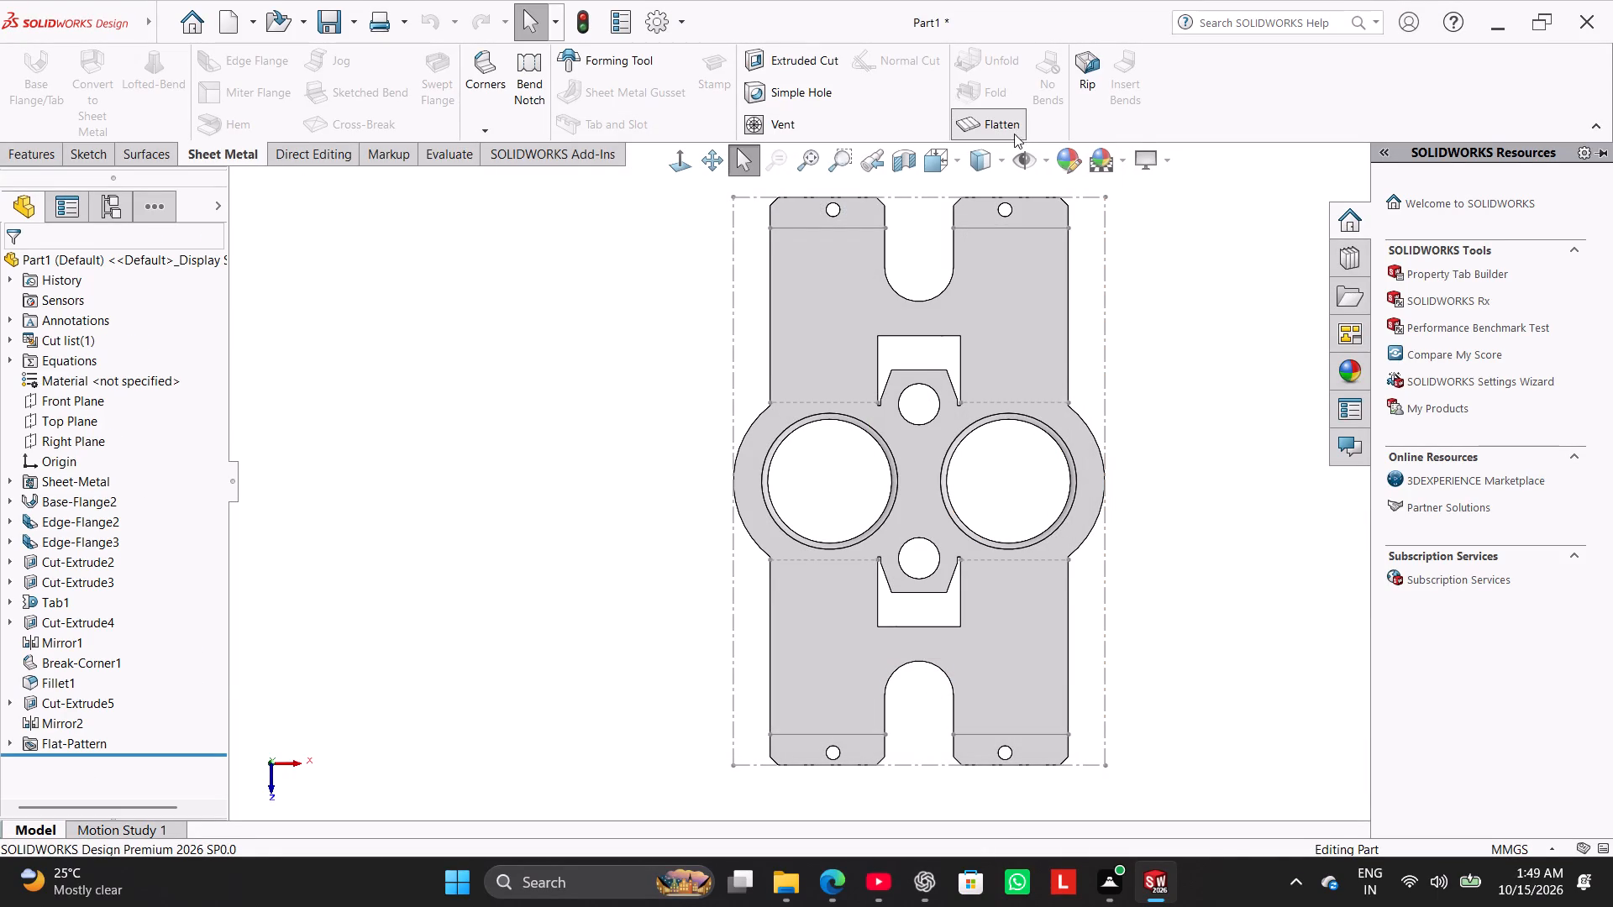
Return the part from the flat pattern to its folded state in isometric view.
left_click(1014, 134)
right_click_drag(494, 534, 677, 381)
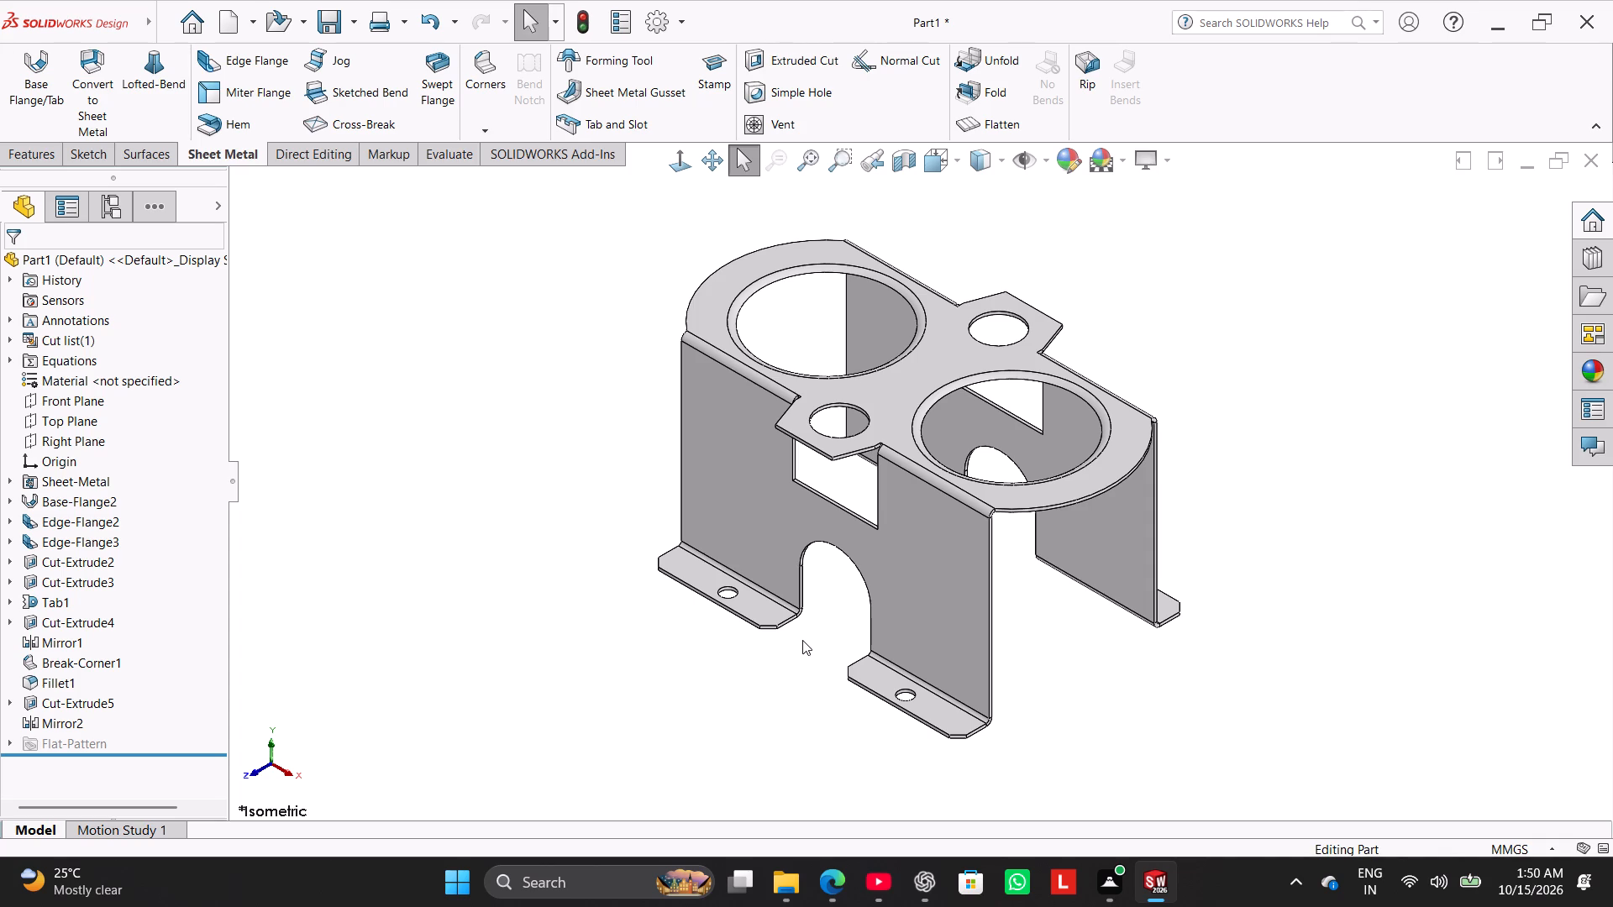
right_click(959, 596)
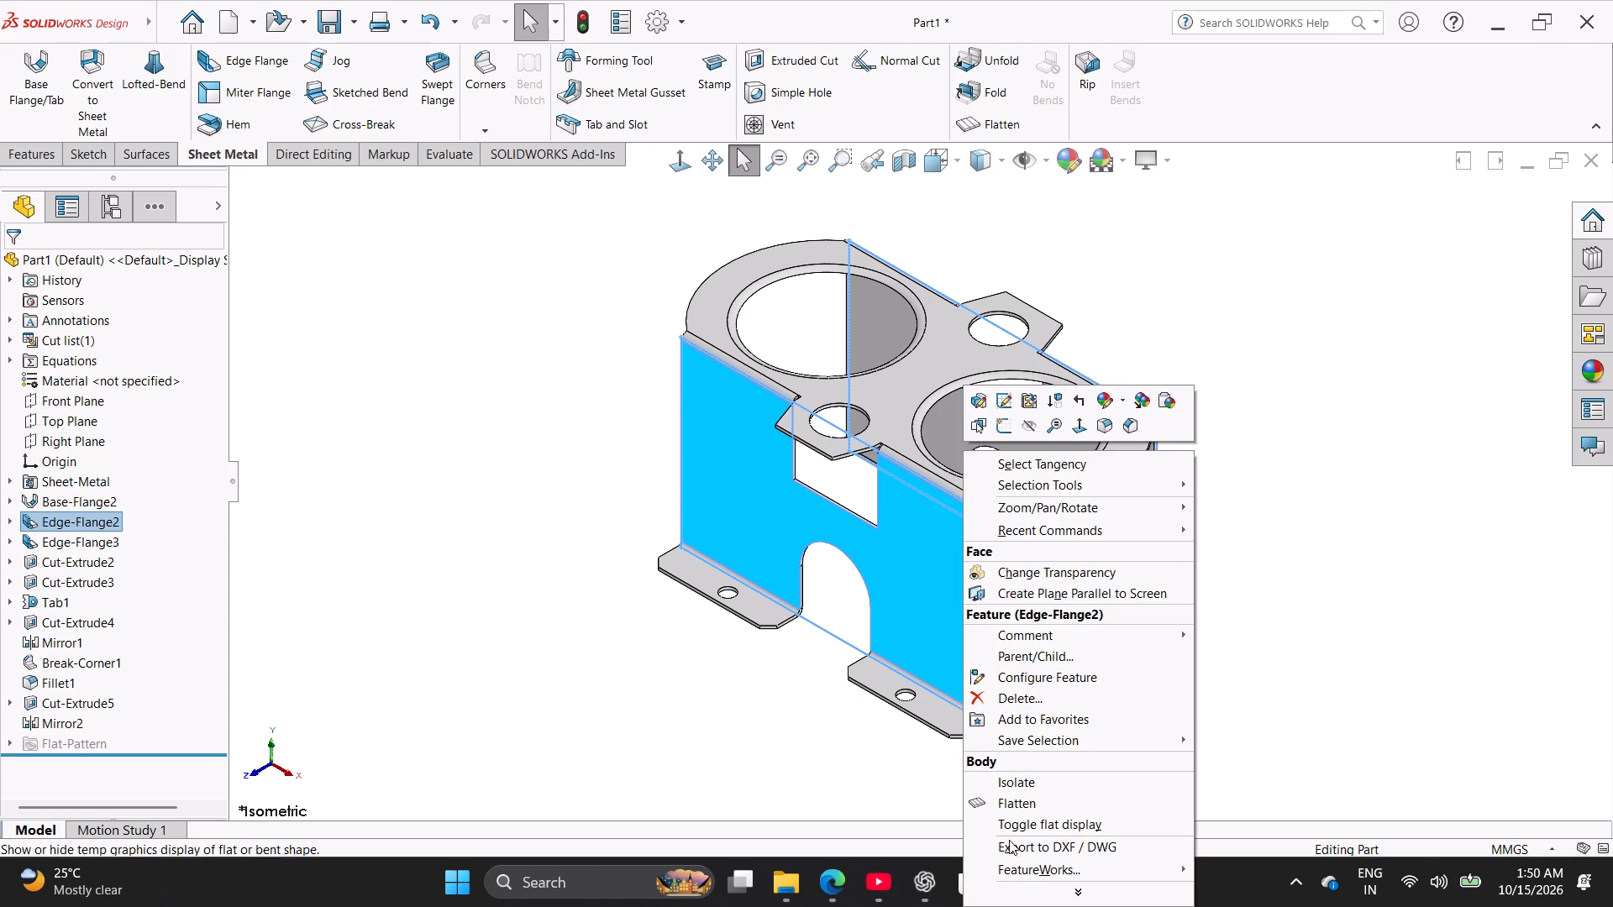
left_click(616, 713)
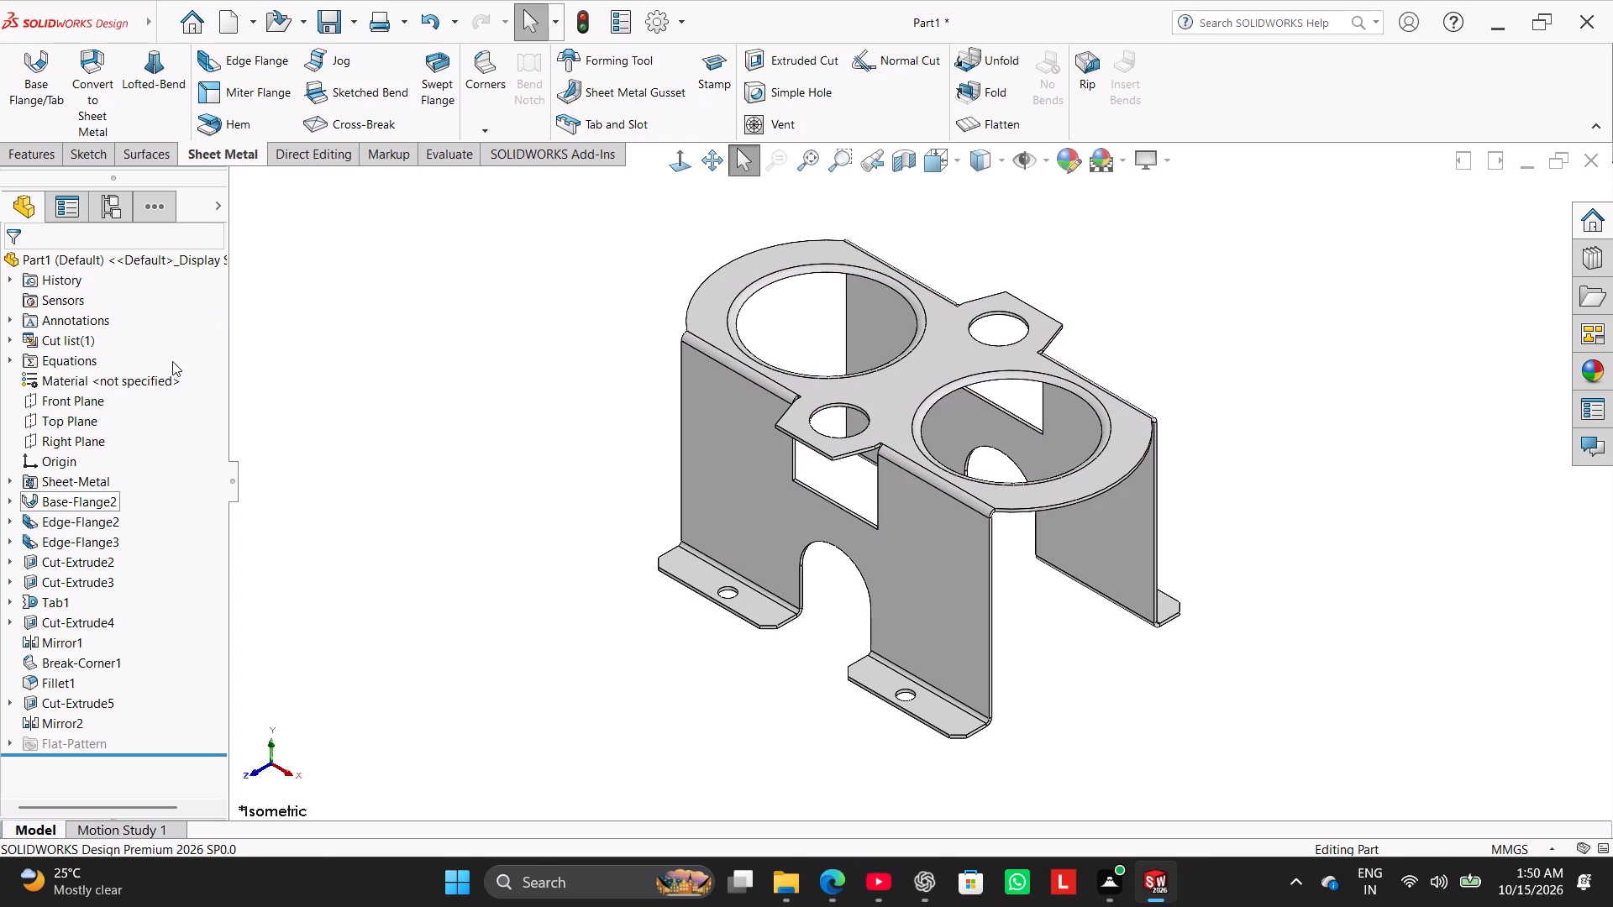
Change the whole part's appearance to the darker medium grey from the standard colour swatches, with a red value of 128.
left_click(1080, 166)
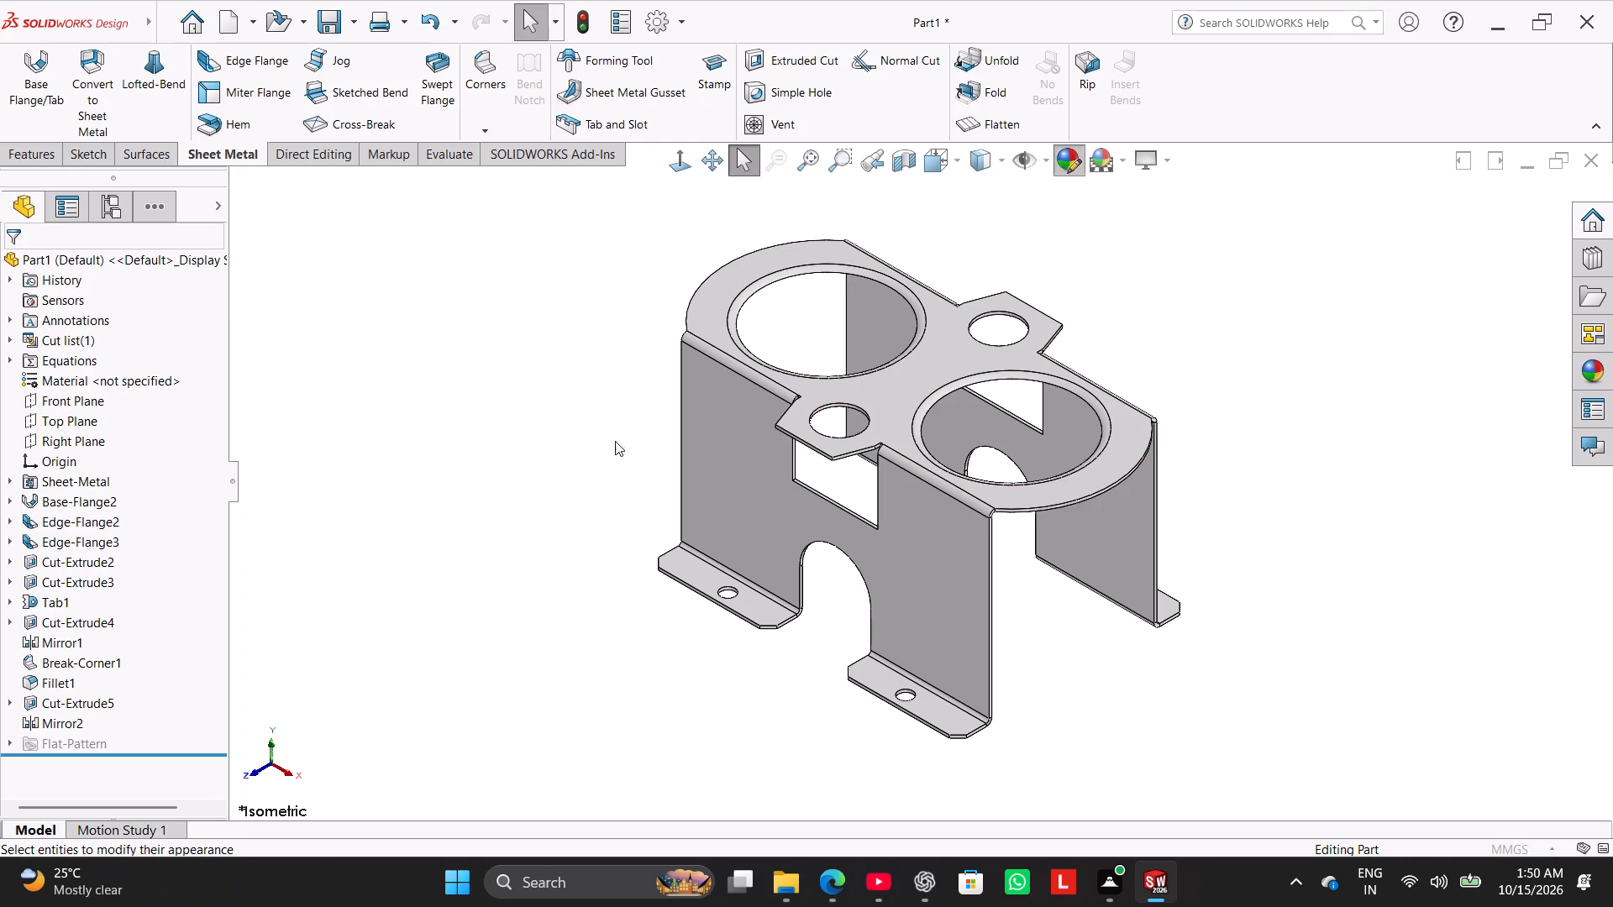
left_click_drag(213, 507, 223, 600)
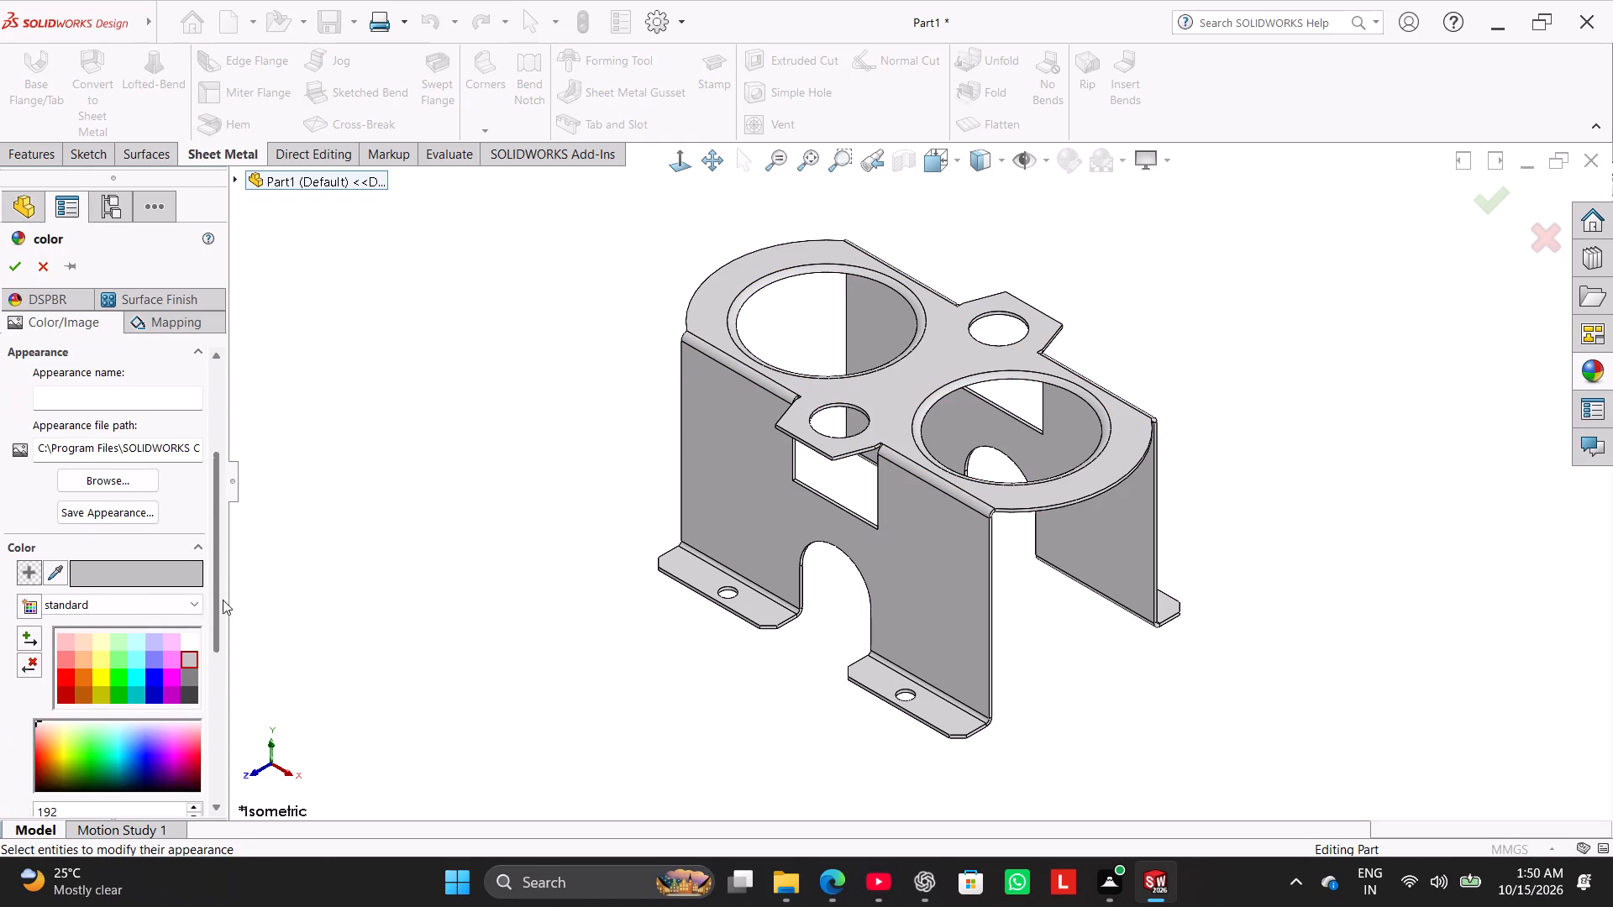
left_click(191, 670)
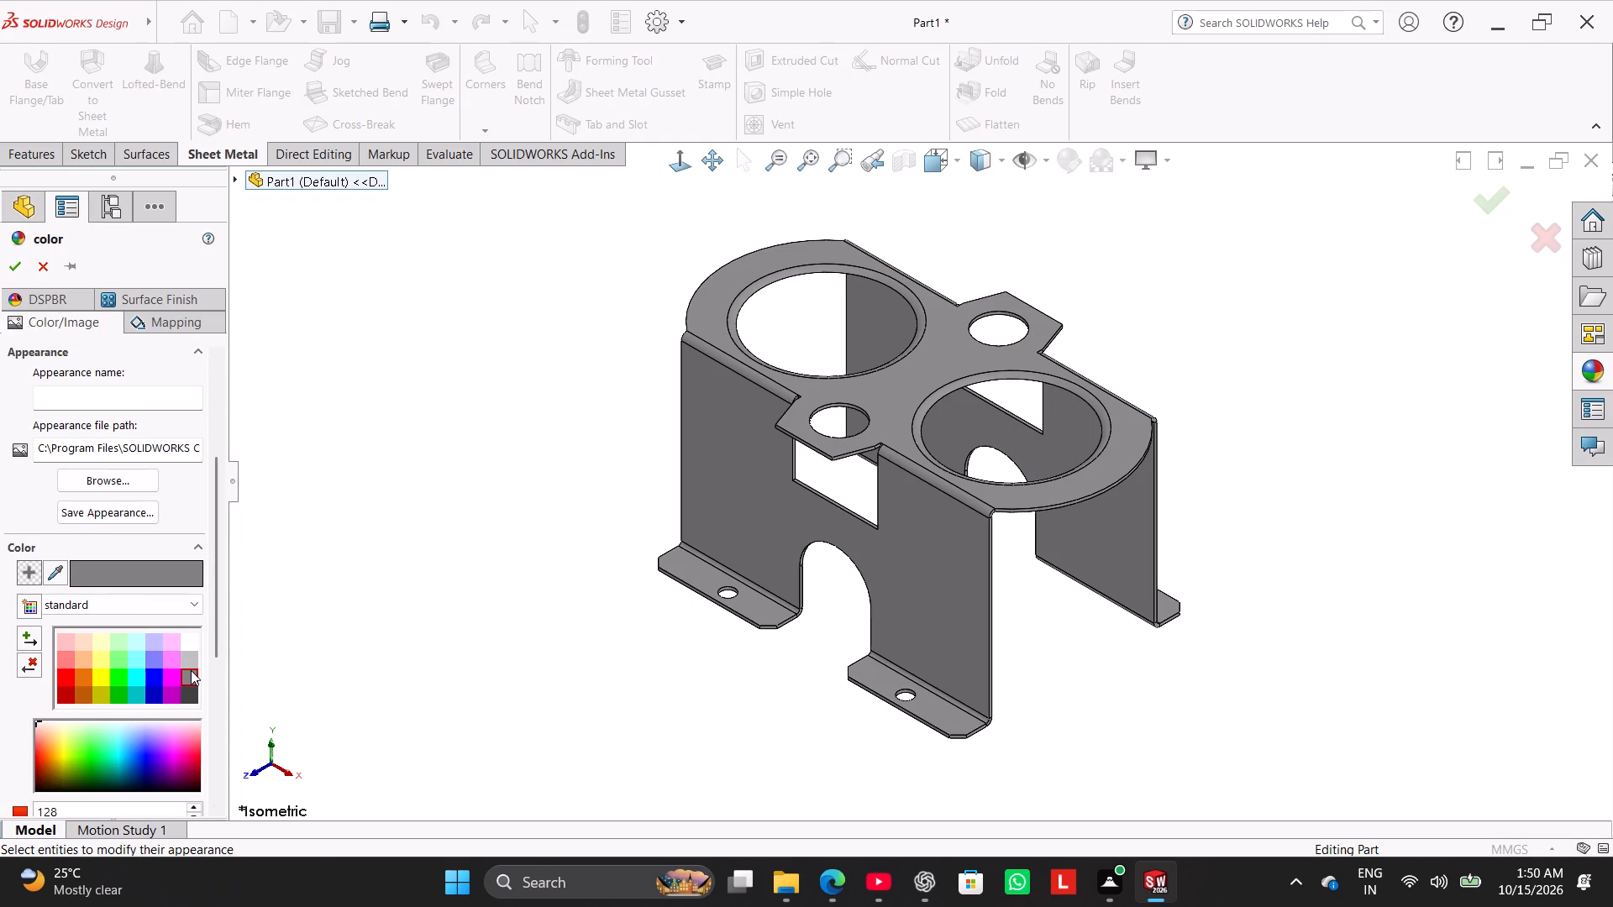
left_click(11, 260)
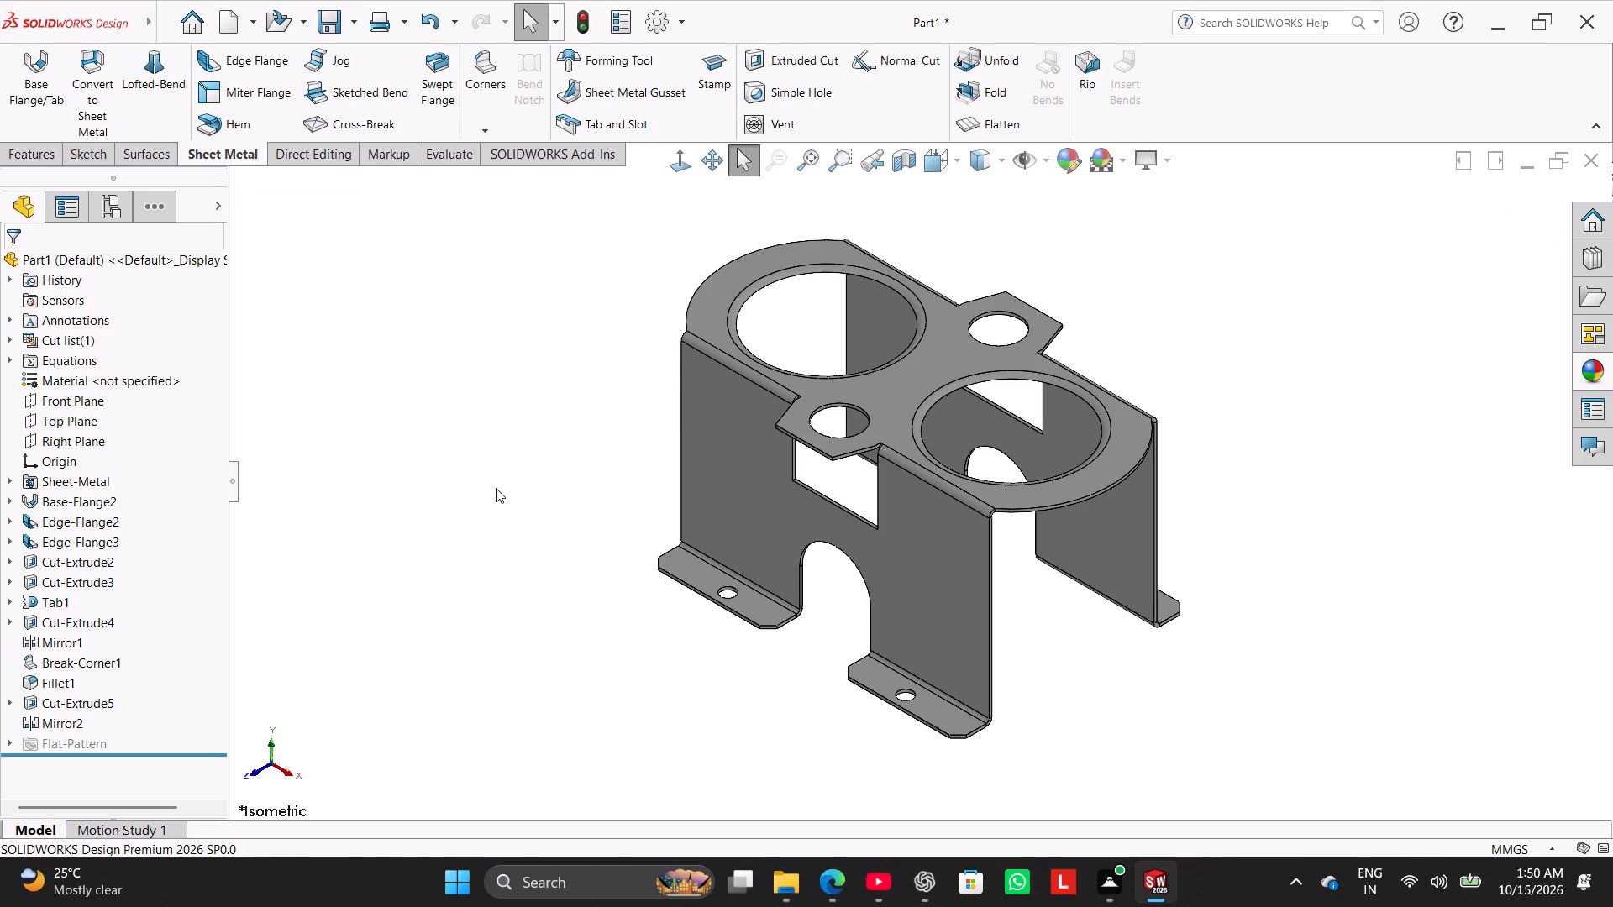
Save the part in the Worked folder as Double Cup Sheet Metal Bracket.
right_click_drag(490, 510, 538, 461)
right_click_drag(505, 481, 595, 350)
left_click(354, 20)
left_click(372, 74)
key("ctrl+v")
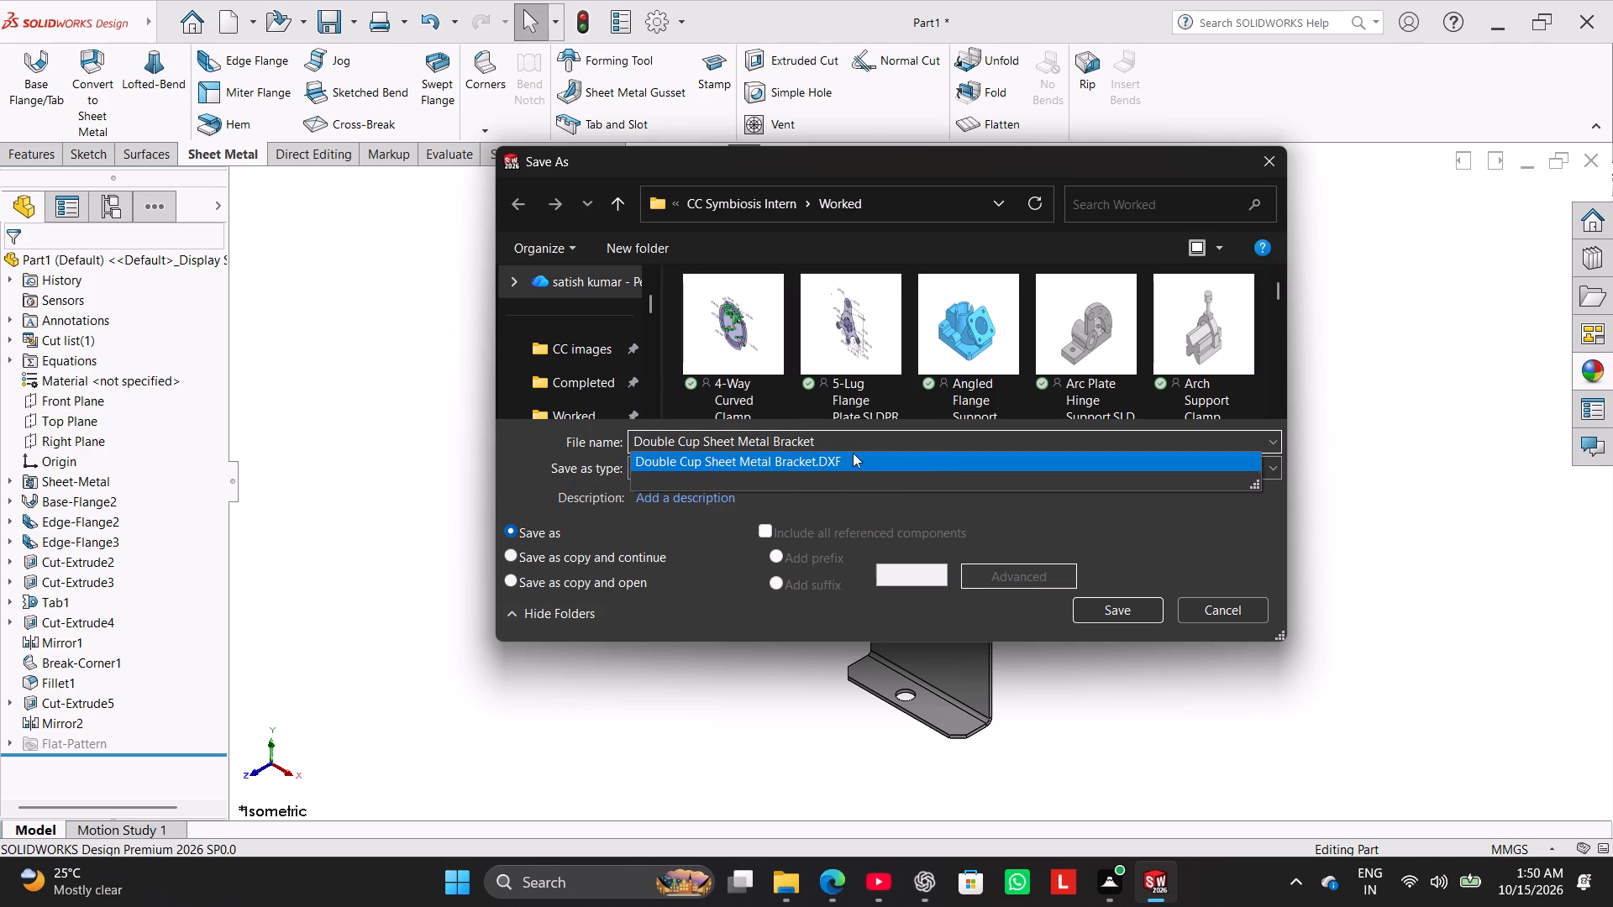
left_click(1124, 606)
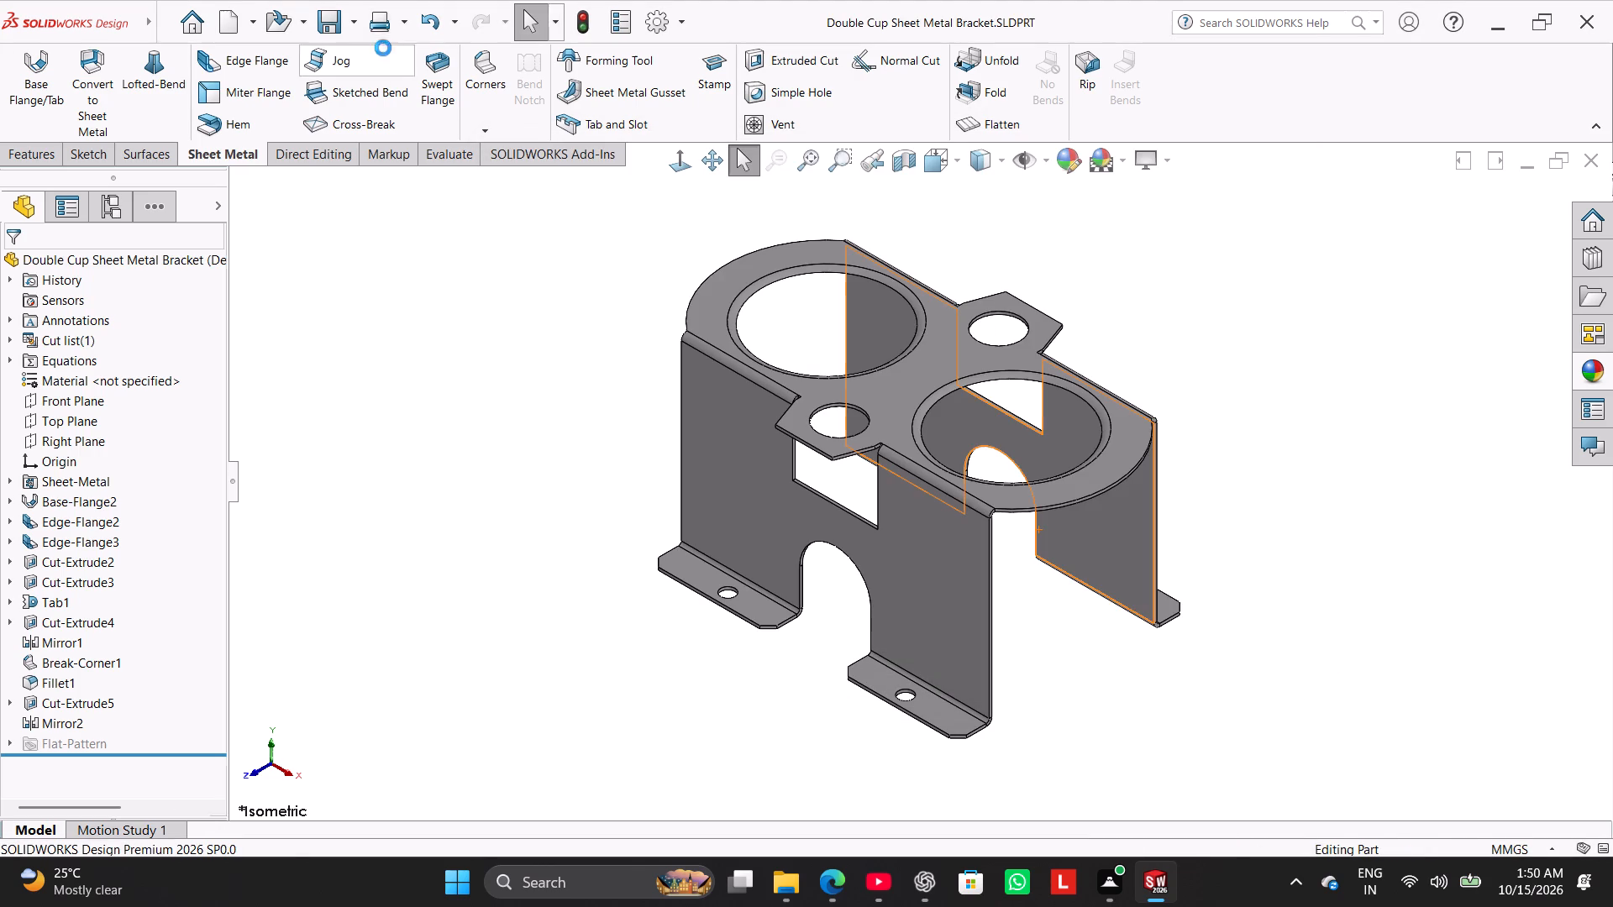
Save a PDF version of the bracket in Adobe Portable Document Format.
left_click(360, 20)
left_click(367, 66)
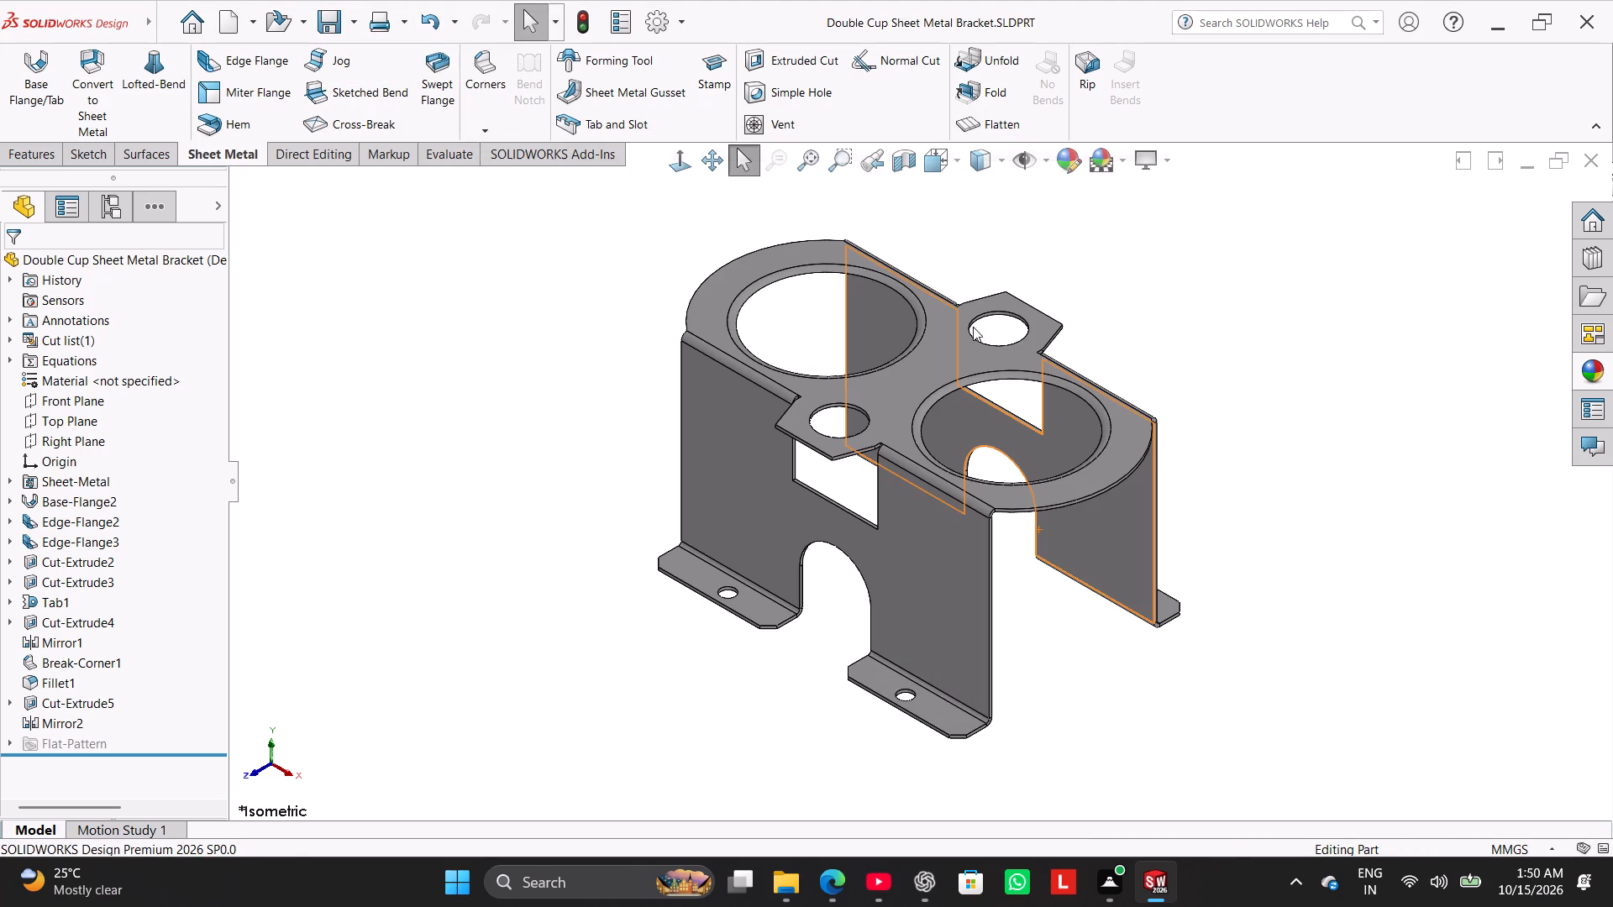
left_click(981, 475)
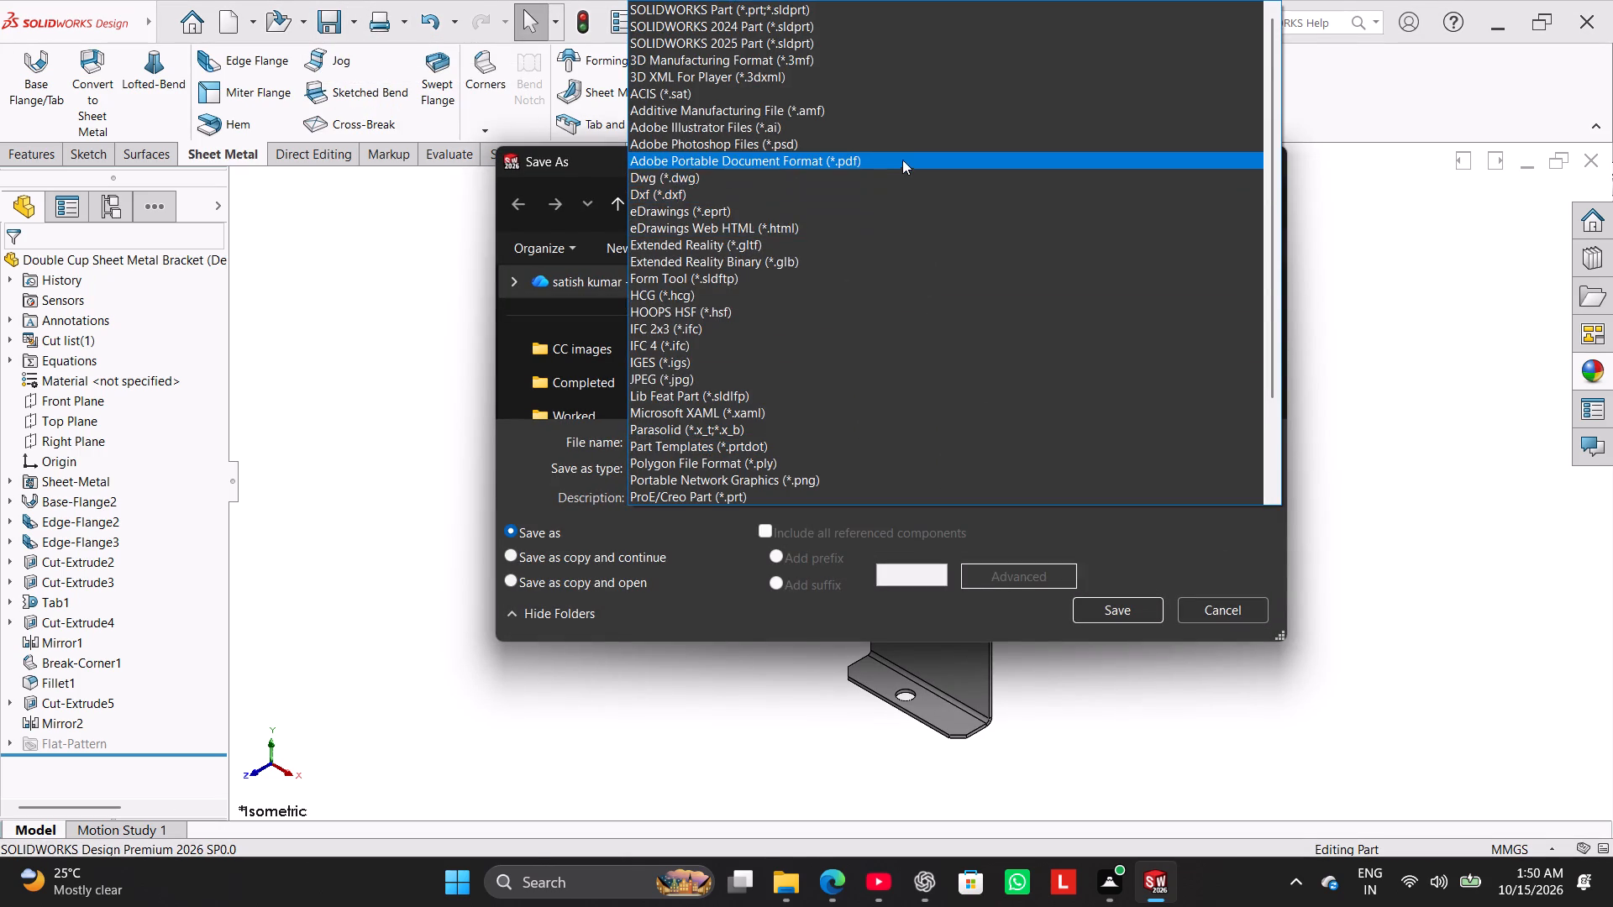
left_click(903, 158)
left_click(1127, 647)
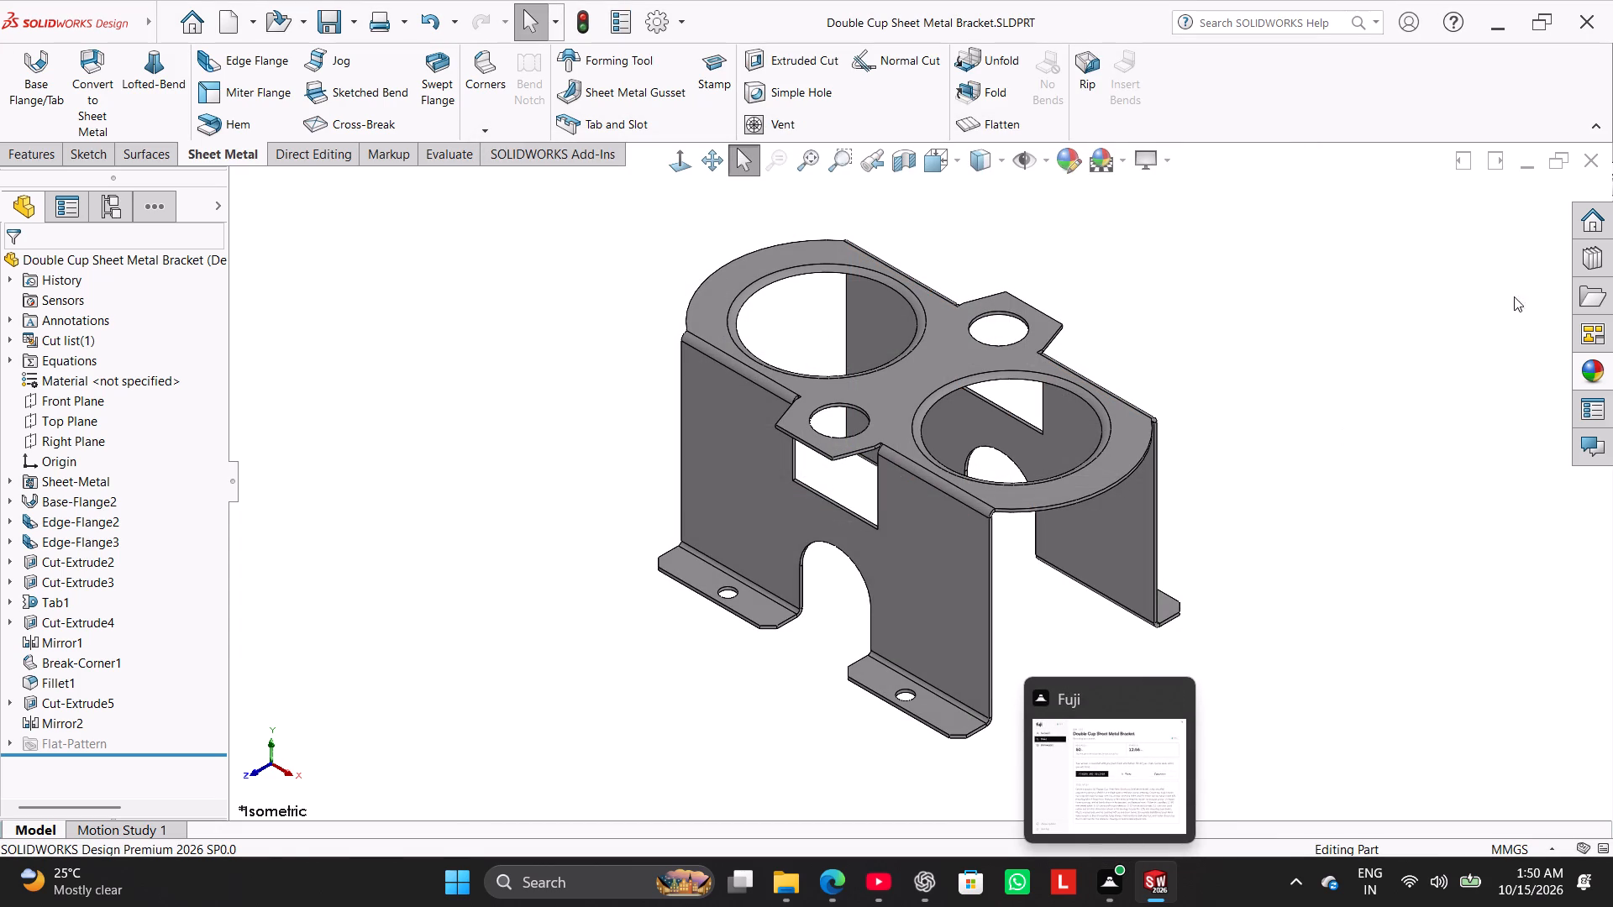
Close the Double Cup Sheet Metal Bracket part document.
left_click(1591, 163)
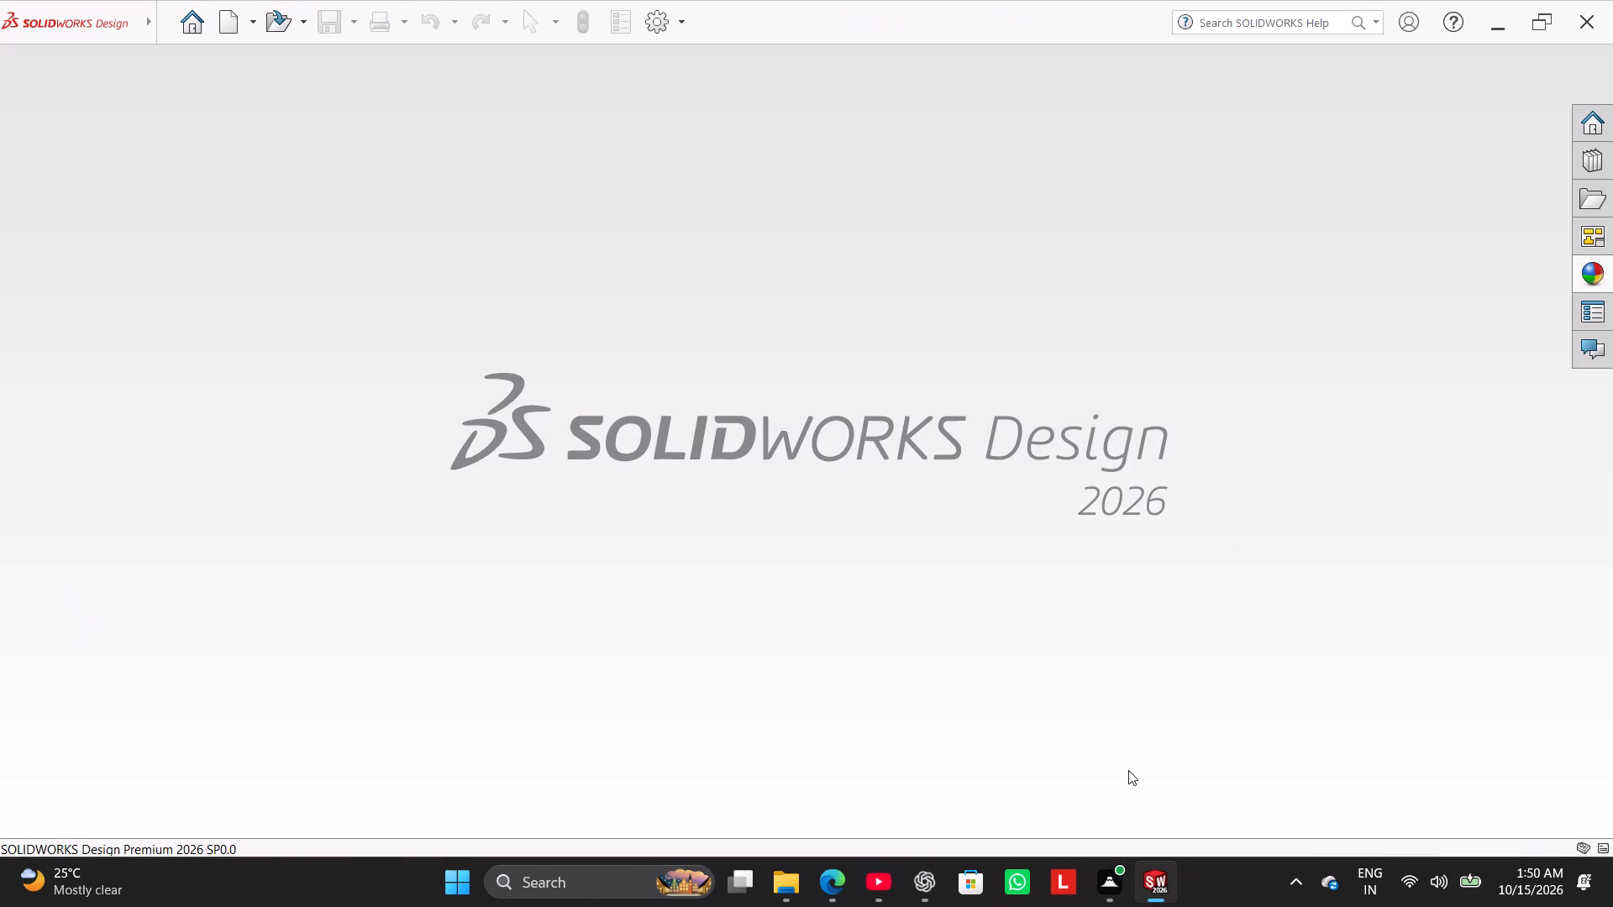